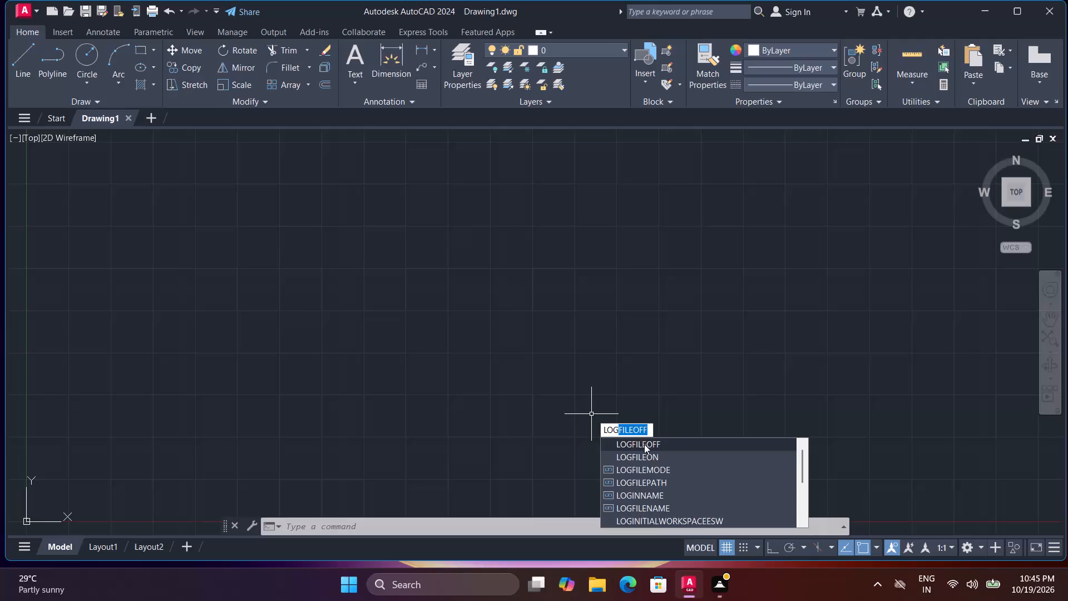
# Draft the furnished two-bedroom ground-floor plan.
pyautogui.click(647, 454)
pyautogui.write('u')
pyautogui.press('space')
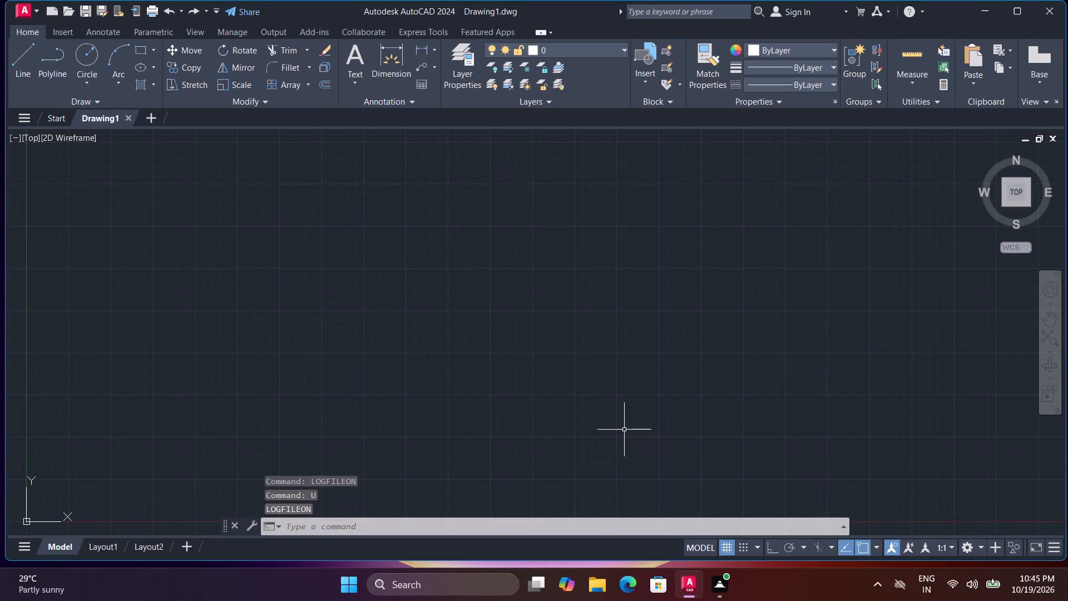
# Configure the drawing units to Engineering length type with 0'-0" precision.
pyautogui.write('un')
pyautogui.press('space')
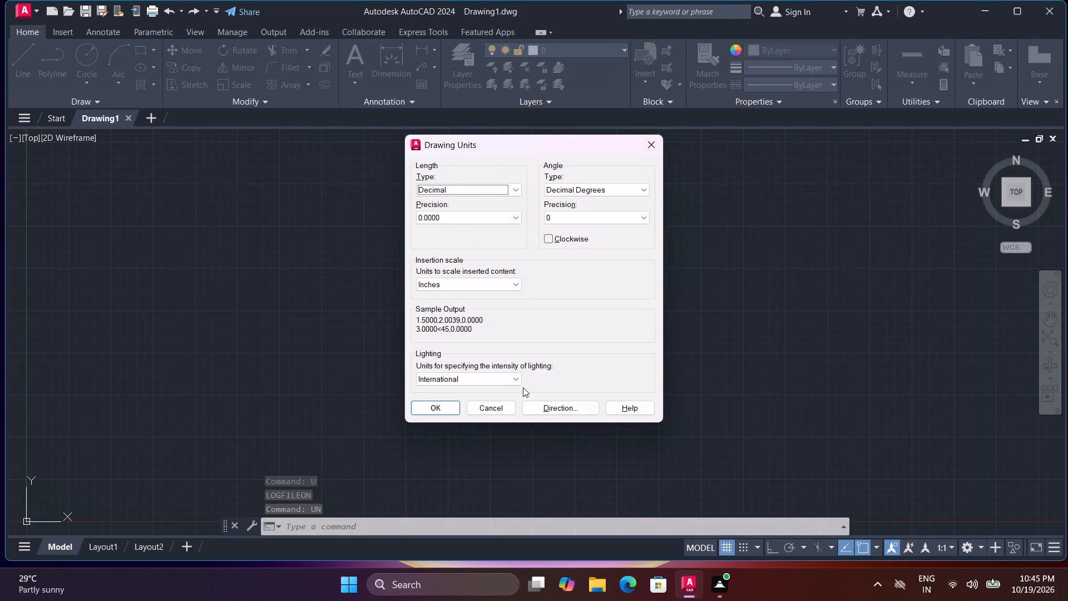
pyautogui.click(471, 188)
pyautogui.click(454, 218)
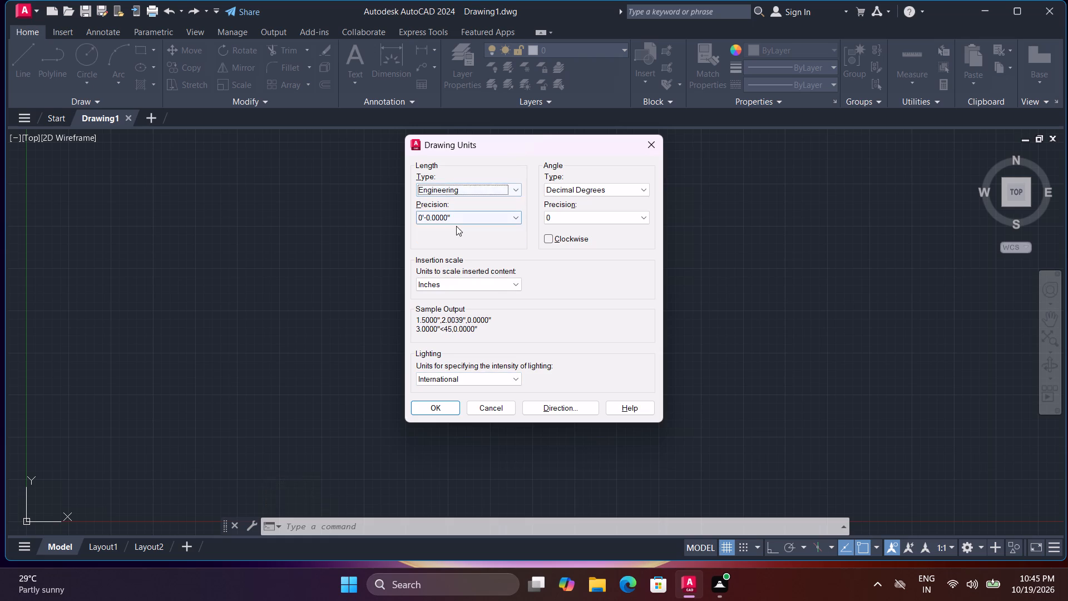
pyautogui.click(454, 218)
pyautogui.click(452, 233)
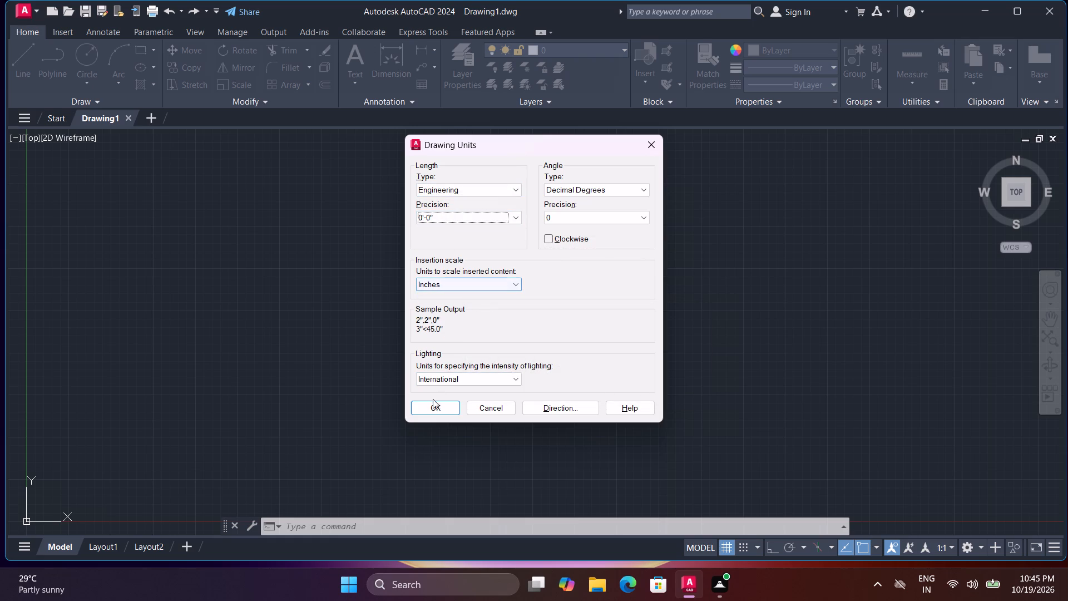
pyautogui.click(444, 408)
# Modify the Standard dimension style's primary units to Engineering format with 0'-0" precision.
pyautogui.press('d')
pyautogui.press('space')
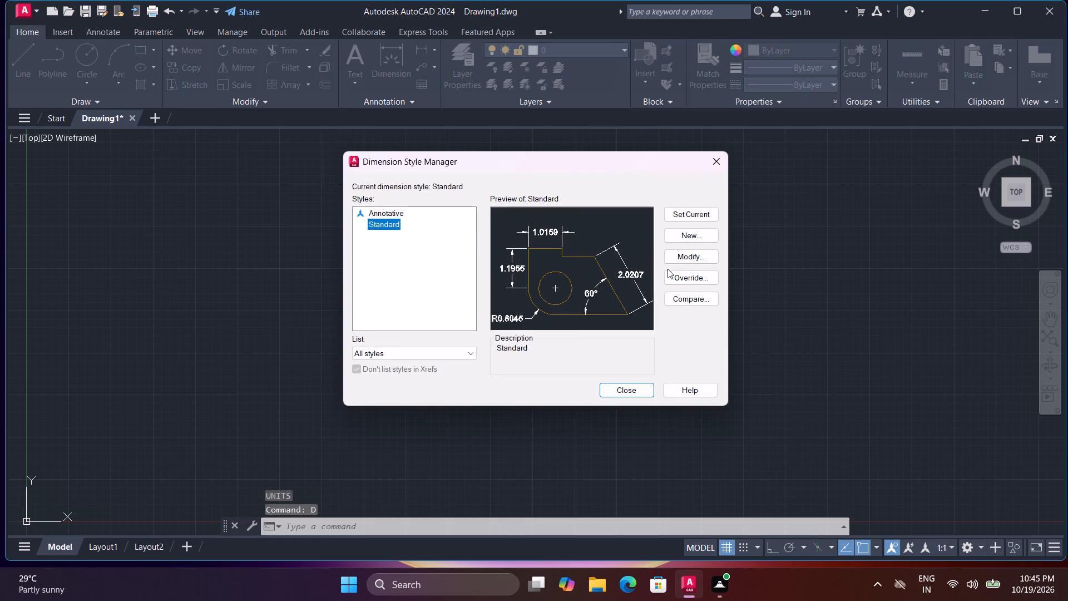
pyautogui.click(673, 259)
pyautogui.click(517, 135)
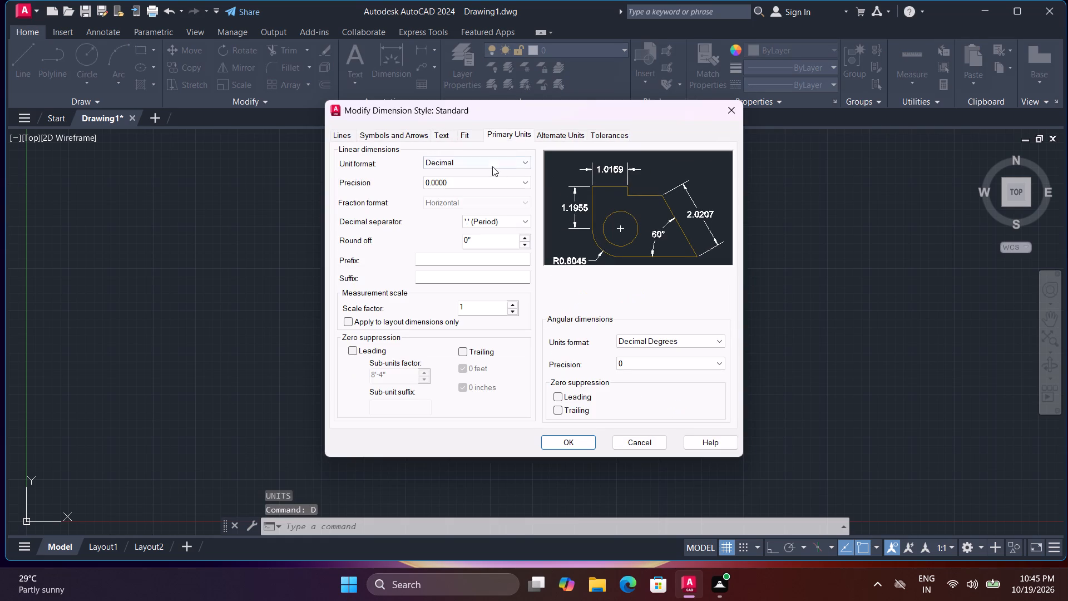
pyautogui.click(491, 167)
pyautogui.click(467, 194)
pyautogui.click(469, 182)
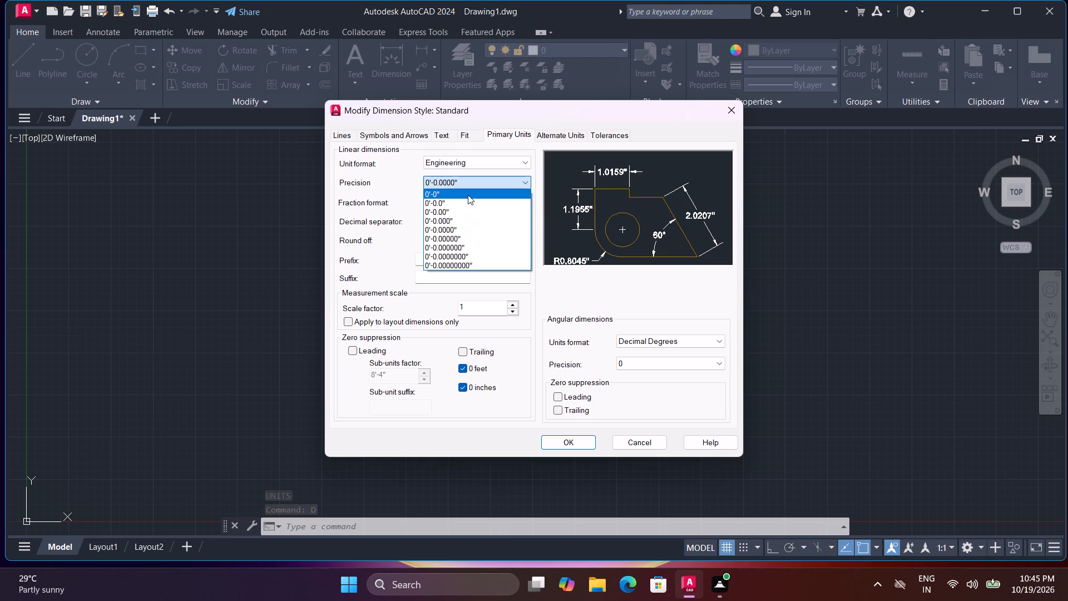
pyautogui.click(468, 195)
# Set the Standard dimension style's text height and arrow size to 8" and make the style current.
pyautogui.click(439, 136)
pyautogui.moveTo(505, 234); pyautogui.dragTo(437, 228)
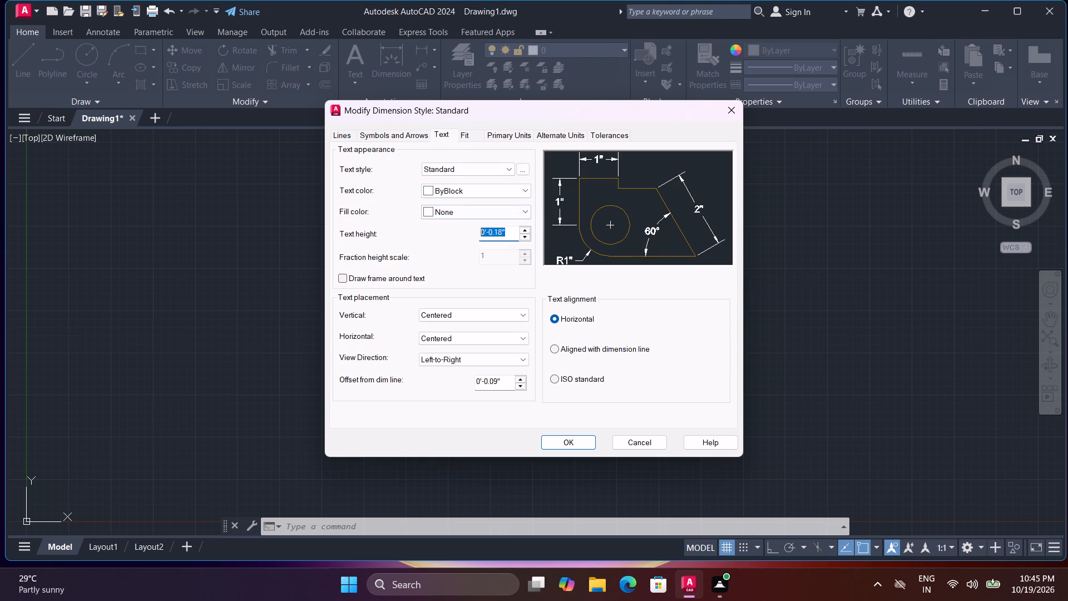
pyautogui.moveTo(437, 228); pyautogui.dragTo(434, 227)
pyautogui.press('8')
pyautogui.click(390, 127)
pyautogui.click(395, 135)
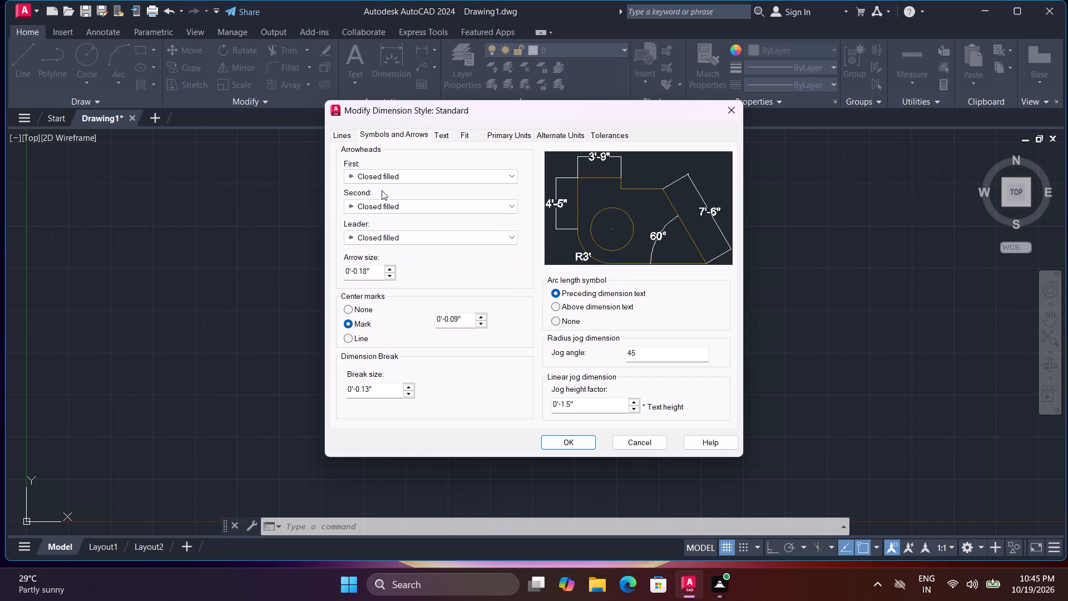
pyautogui.moveTo(373, 265); pyautogui.dragTo(312, 262)
pyautogui.press('8')
pyautogui.moveTo(368, 272); pyautogui.dragTo(316, 265)
pyautogui.press('8')
pyautogui.click(555, 444)
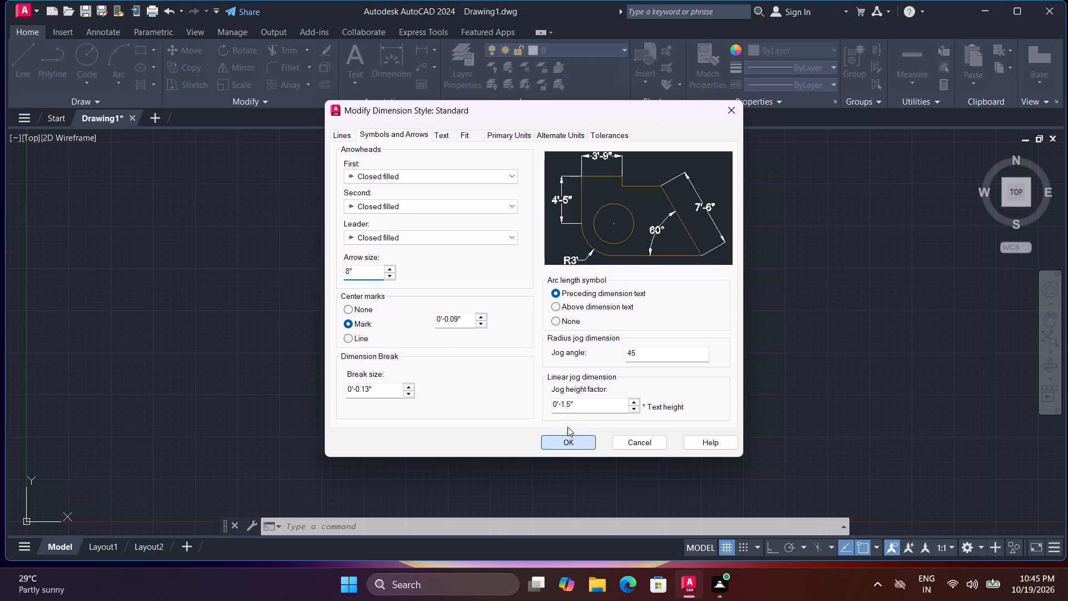
pyautogui.click(687, 210)
pyautogui.click(620, 394)
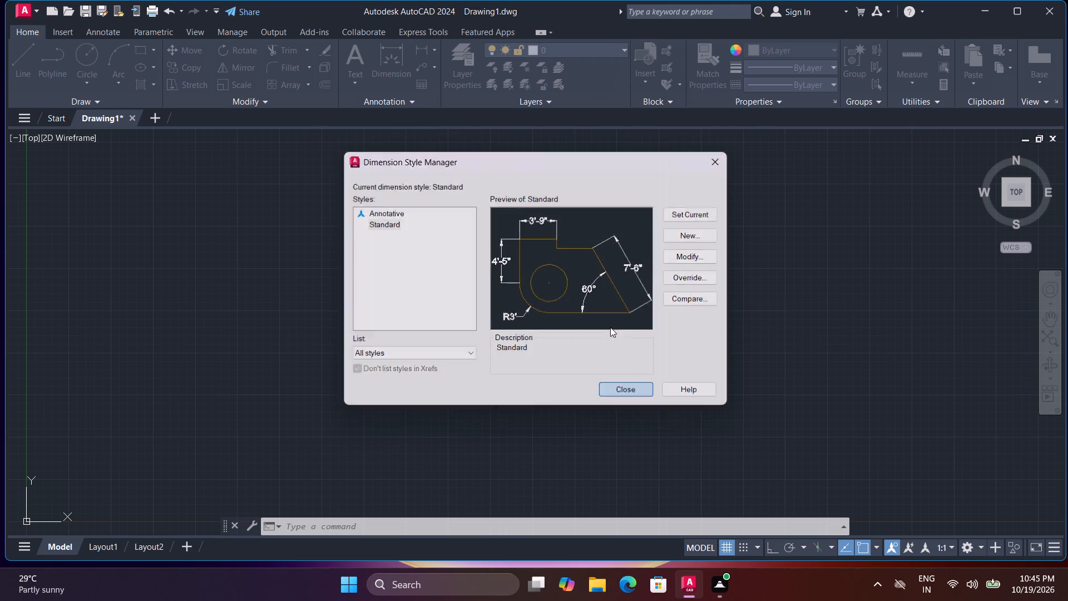
# Draw a horizontal line 40'4" long with Ortho on, starting at about 7'-8", 4'-5" near the origin.
pyautogui.scroll(-5, 610, 327)
pyautogui.moveTo(682, 272); pyautogui.dragTo(345, 363, button='middle')
pyautogui.press('l')
pyautogui.press('space')
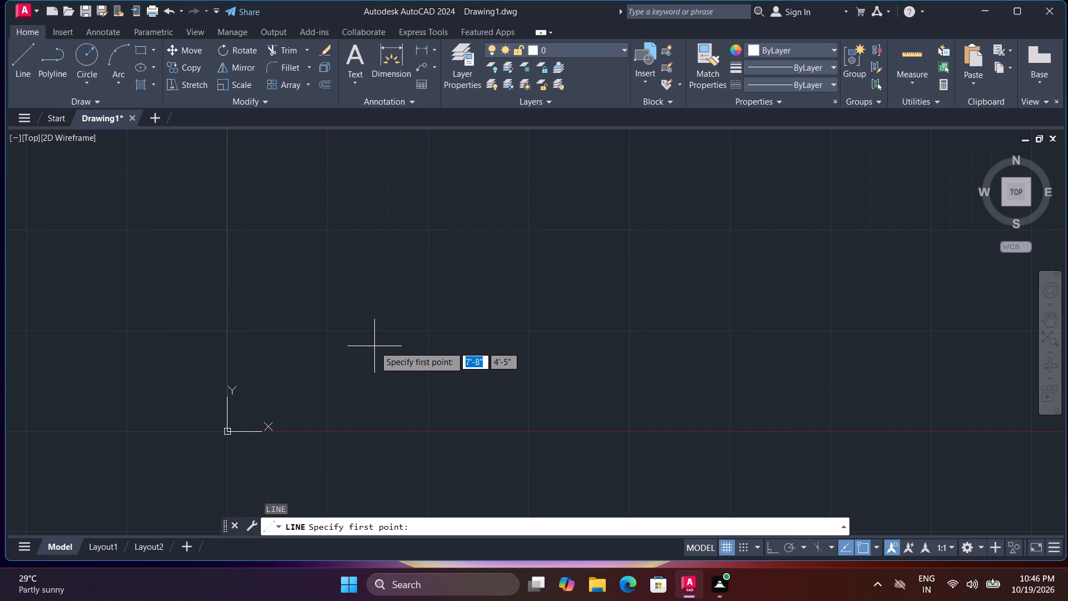
pyautogui.click(374, 346)
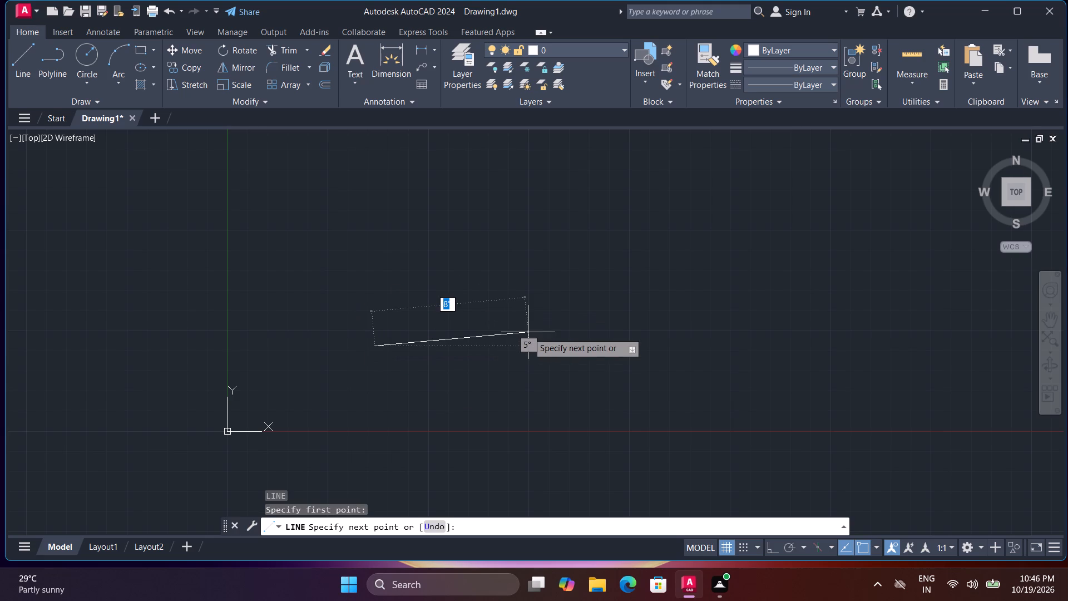
pyautogui.press('F8')
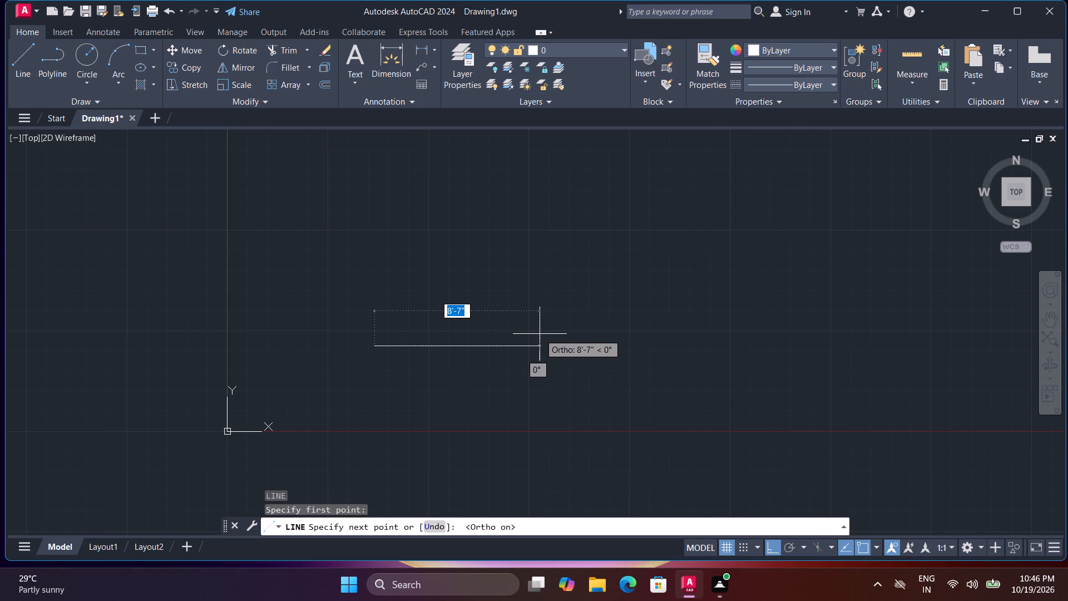
pyautogui.press('4')
pyautogui.press('9')
pyautogui.press('BackSpace')
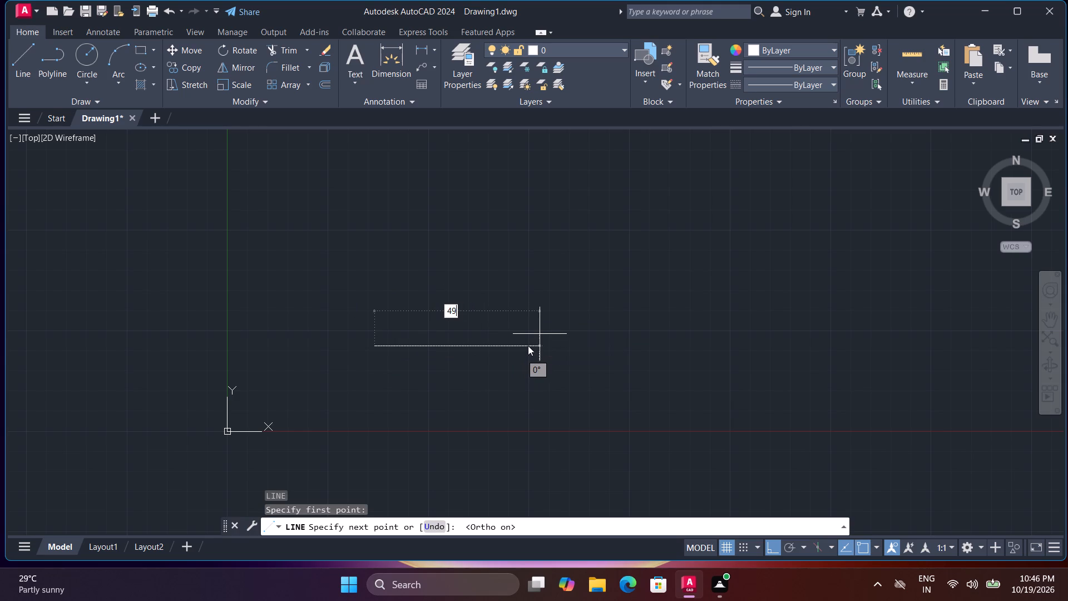
pyautogui.press('0')
pyautogui.press(';')
pyautogui.press('BackSpace')
pyautogui.press("'")
pyautogui.press('4')
pyautogui.hotkey('shift', '"')
pyautogui.press('Return')
pyautogui.scroll(-2, 551, 338)
pyautogui.press('space')
# Close the rectangular outline with lines from the base line's right end: 39'4" up, 40'4" left, and down to the base line's start.
pyautogui.scroll(-1, 567, 341)
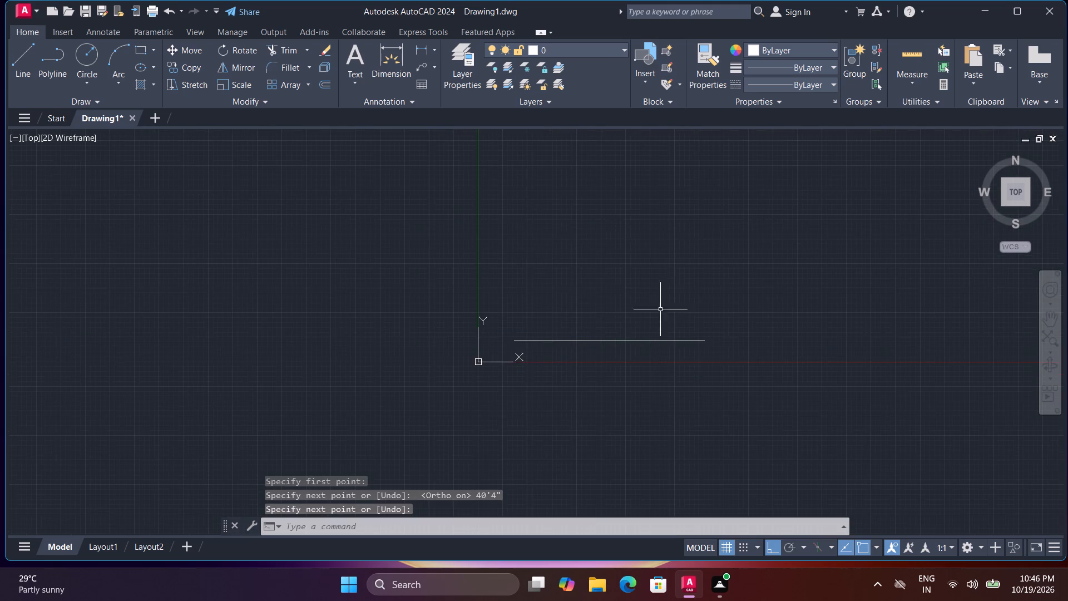
pyautogui.moveTo(682, 302); pyautogui.dragTo(589, 300, button='middle')
pyautogui.scroll(2, 601, 314)
pyautogui.press('space')
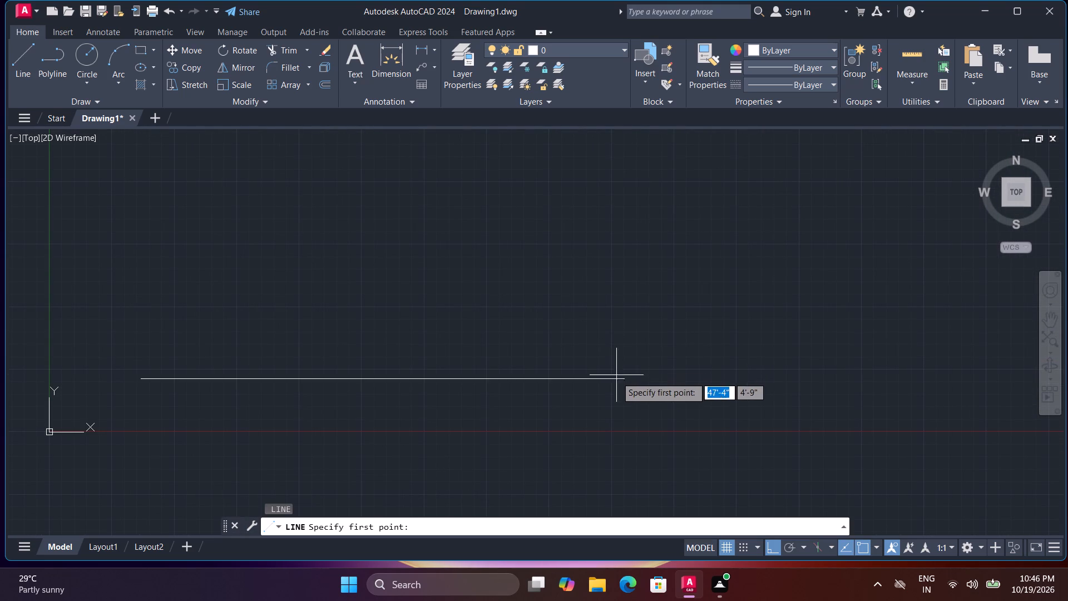
pyautogui.click(627, 382)
pyautogui.scroll(-1, 609, 237)
pyautogui.moveTo(610, 239); pyautogui.dragTo(630, 372, button='middle')
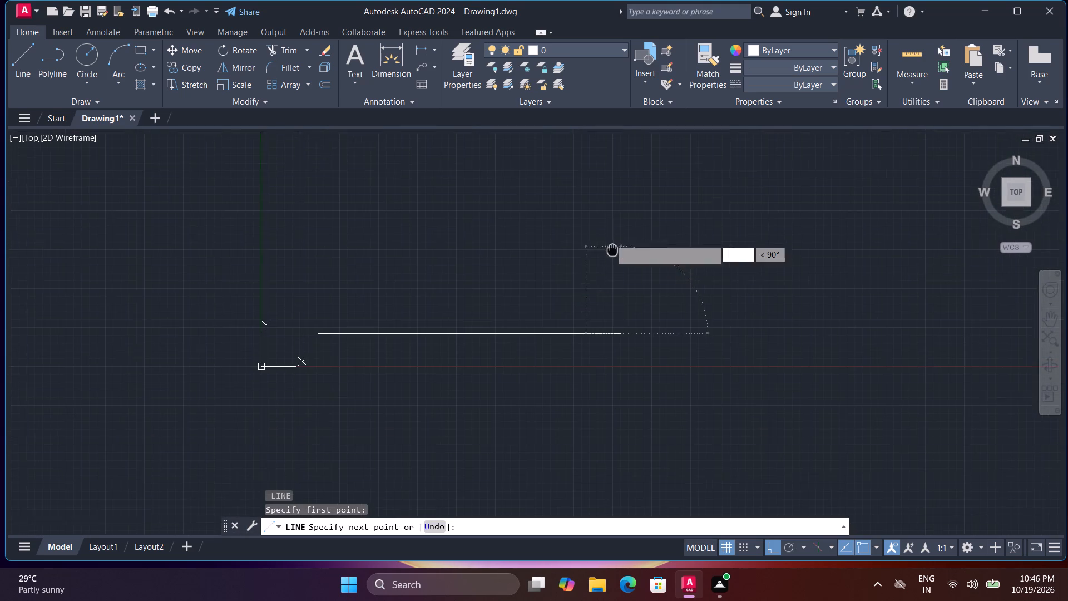
pyautogui.moveTo(630, 372); pyautogui.dragTo(635, 445, button='middle')
pyautogui.scroll(-1, 595, 290)
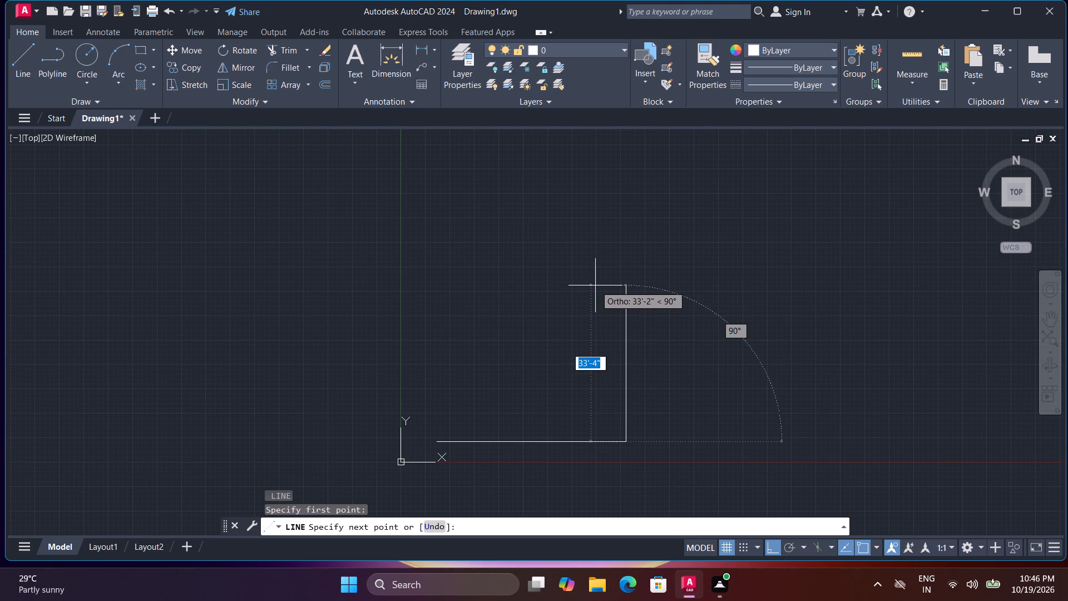
pyautogui.press('3')
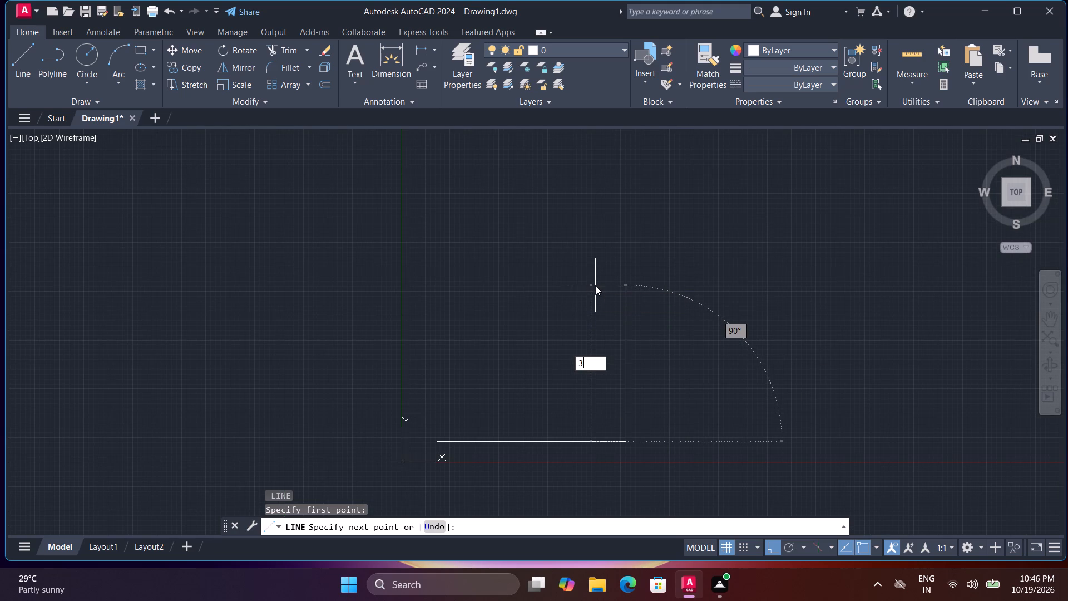
pyautogui.write("9'4")
pyautogui.hotkey('shift', '"')
pyautogui.press('Return')
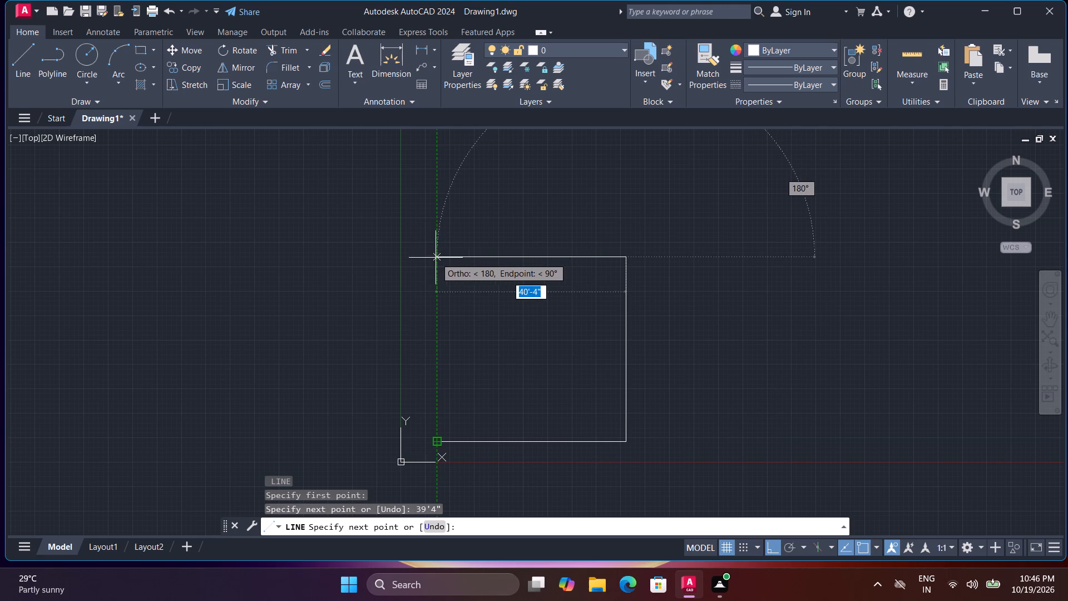
pyautogui.click(435, 258)
pyautogui.click(436, 442)
pyautogui.press('space')
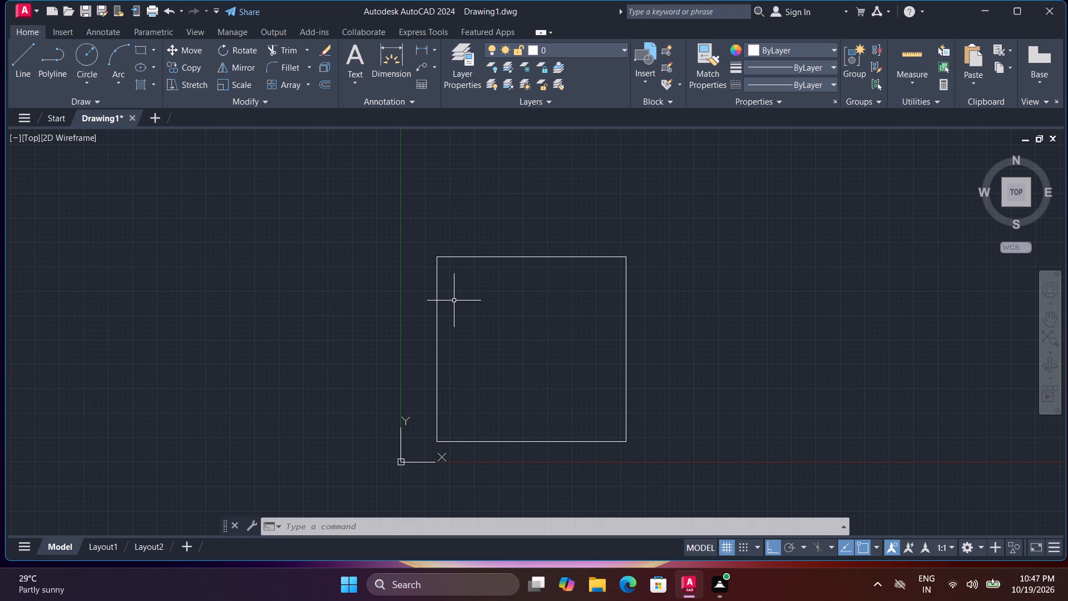
# Offset all four sides of the rectangle 9" inward with the Through option to form the wall thickness.
pyautogui.press('o')
pyautogui.press('space')
pyautogui.write('t')
pyautogui.press('space')
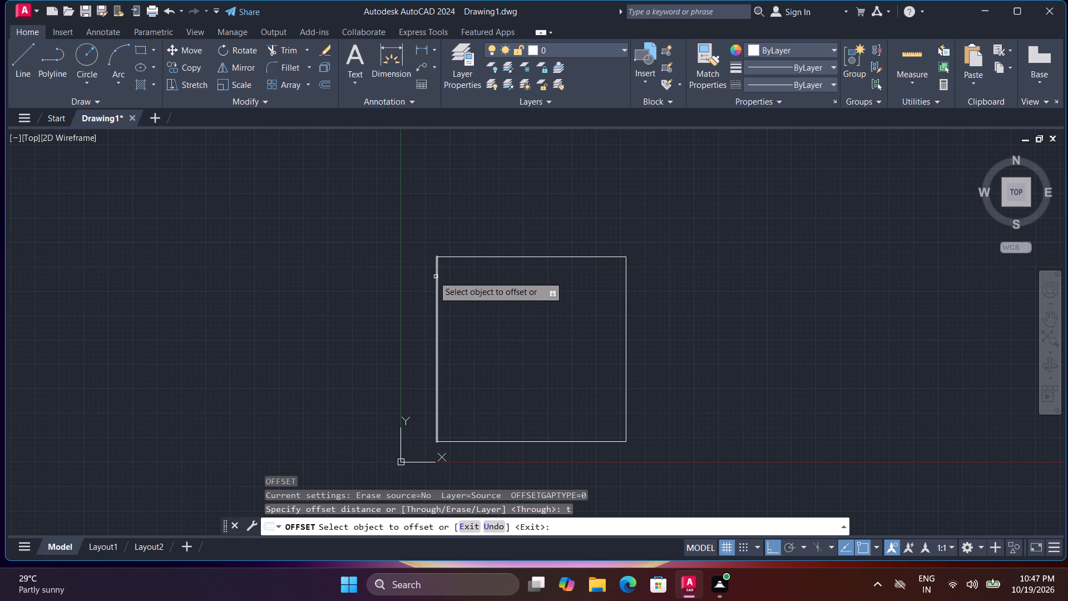
pyautogui.click(437, 277)
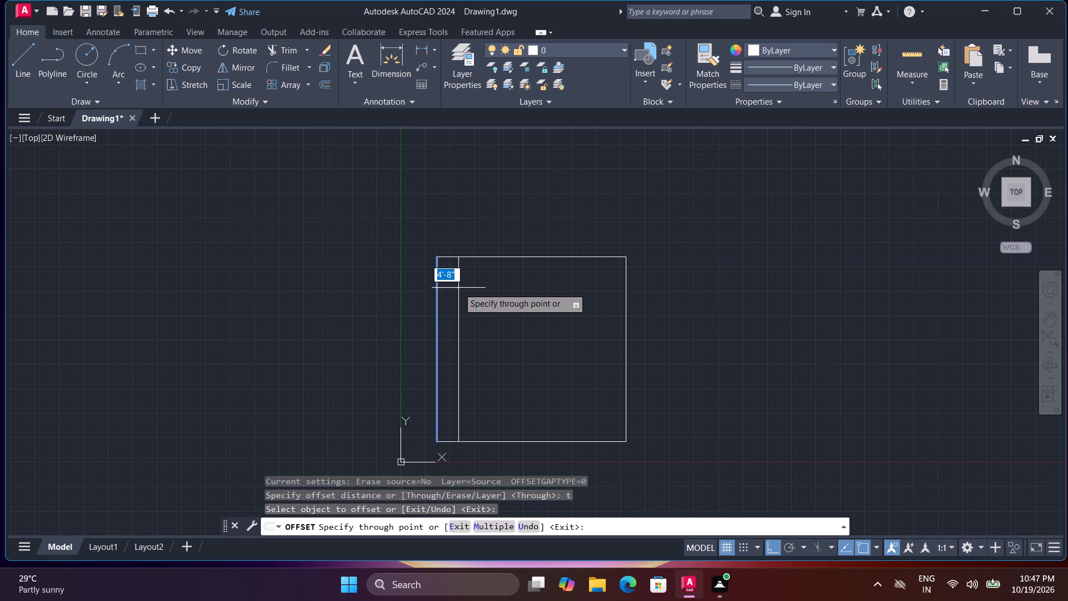
pyautogui.press('9')
pyautogui.hotkey('shift', '"')
pyautogui.press('Return')
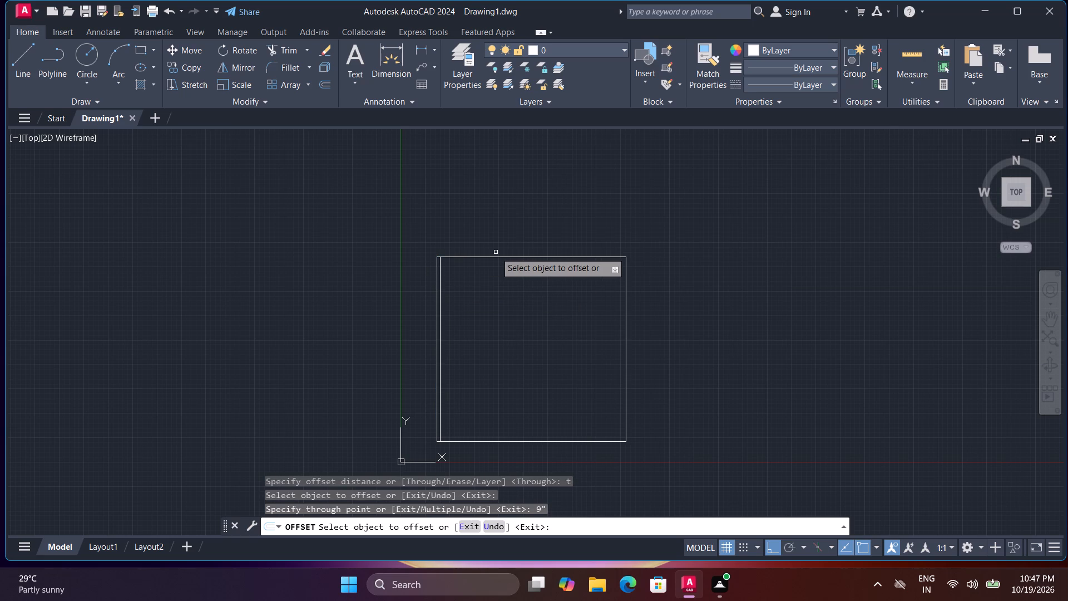
pyautogui.click(498, 258)
pyautogui.write('9"')
pyautogui.press('Return')
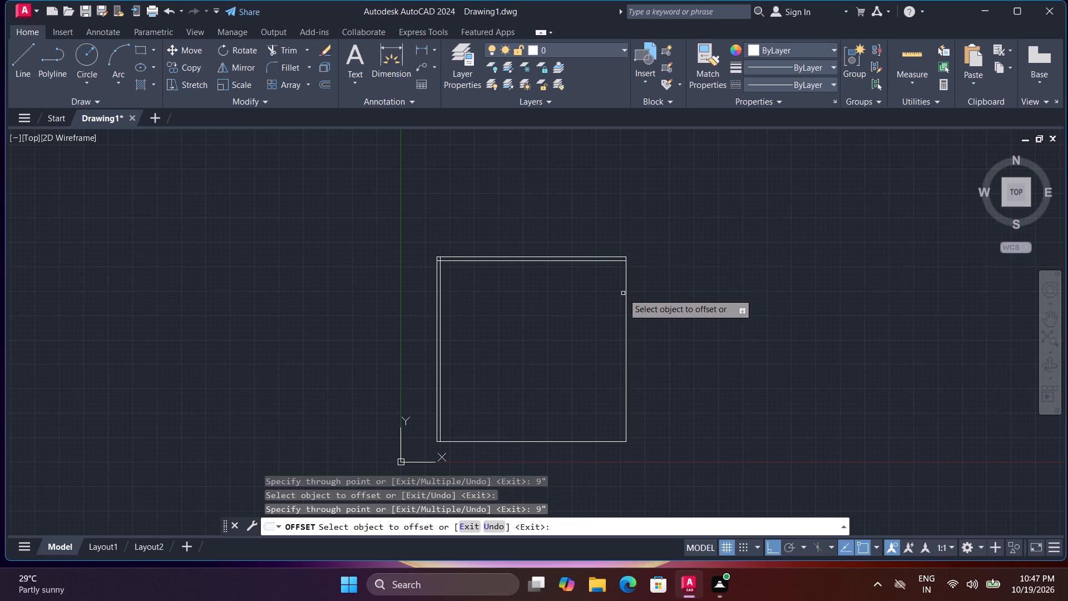
pyautogui.click(624, 293)
pyautogui.write('9"')
pyautogui.press('Return')
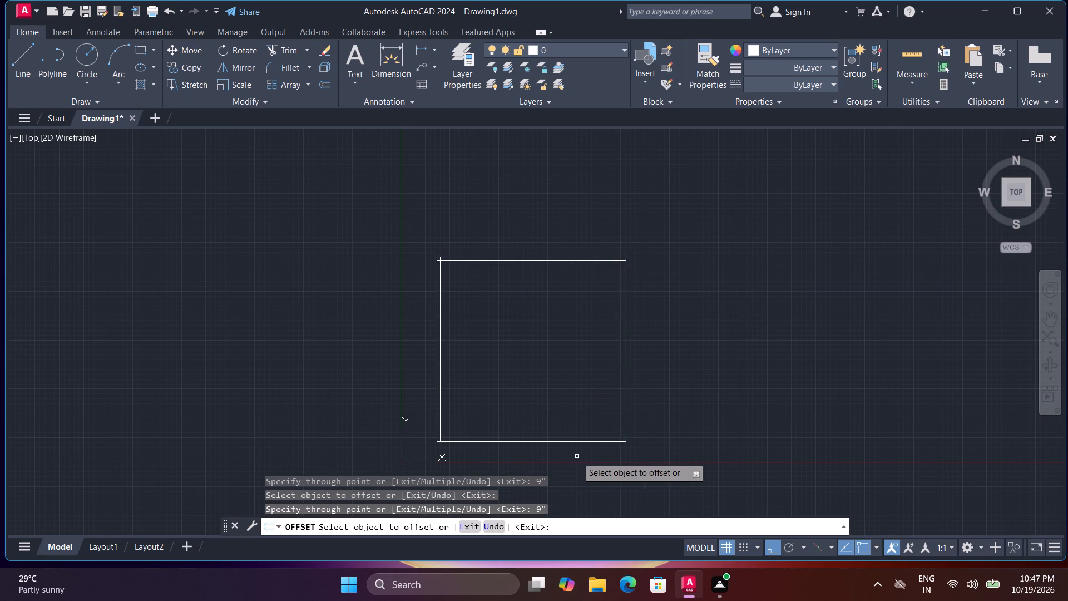
pyautogui.click(572, 441)
pyautogui.write('9"')
pyautogui.press('Return')
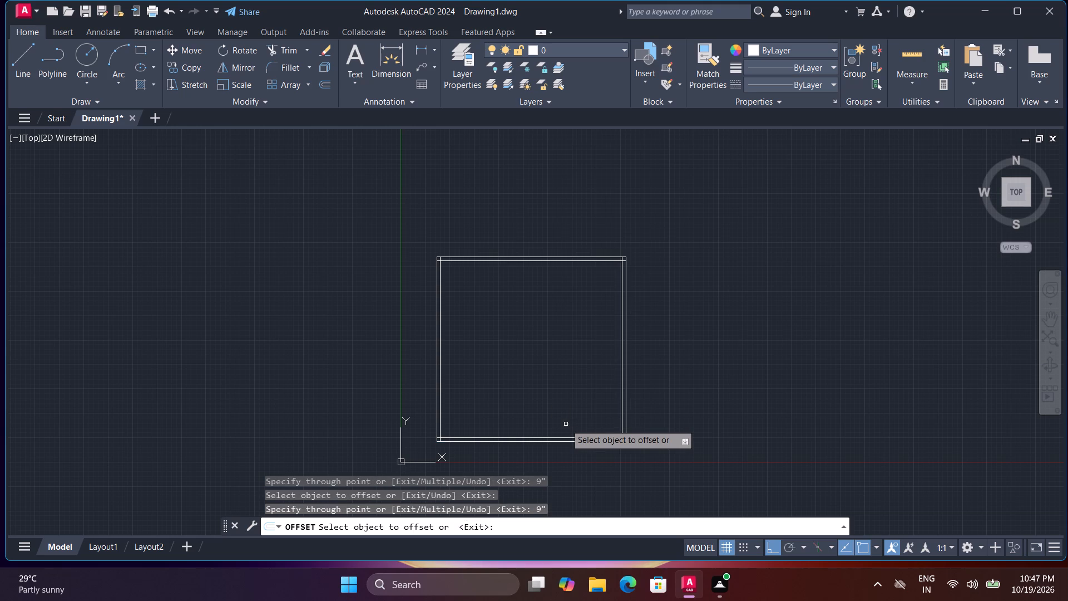
pyautogui.press('Escape')
pyautogui.press('Escape')
# Trim the inner wall lines' overlapping ends at the outline's top-left and top-right corners.
pyautogui.write('tr')
pyautogui.press('space')
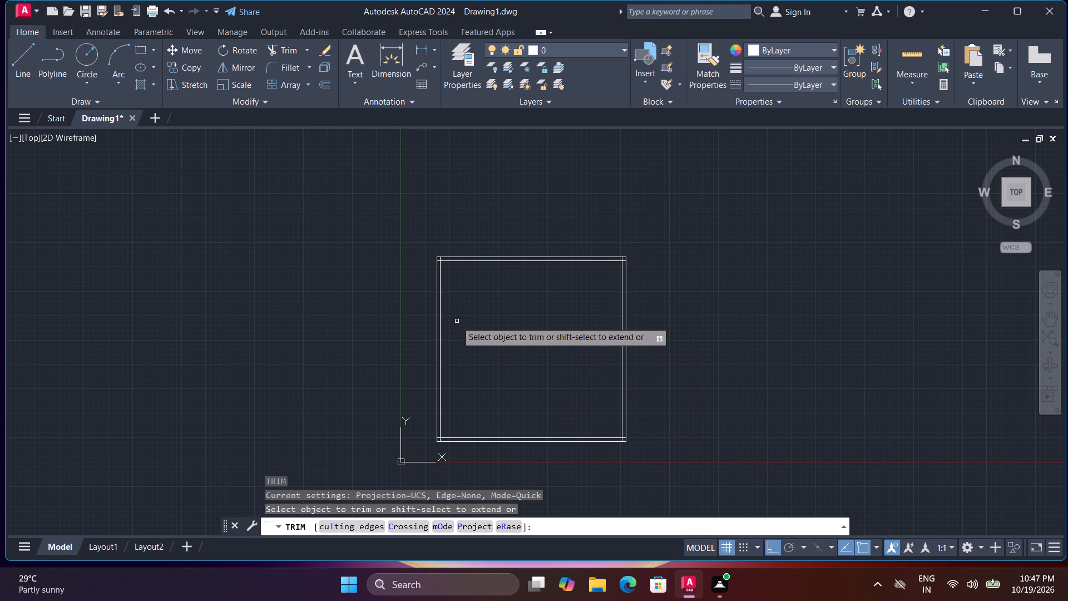
pyautogui.scroll(3, 457, 320)
pyautogui.moveTo(429, 243); pyautogui.dragTo(508, 457, button='middle')
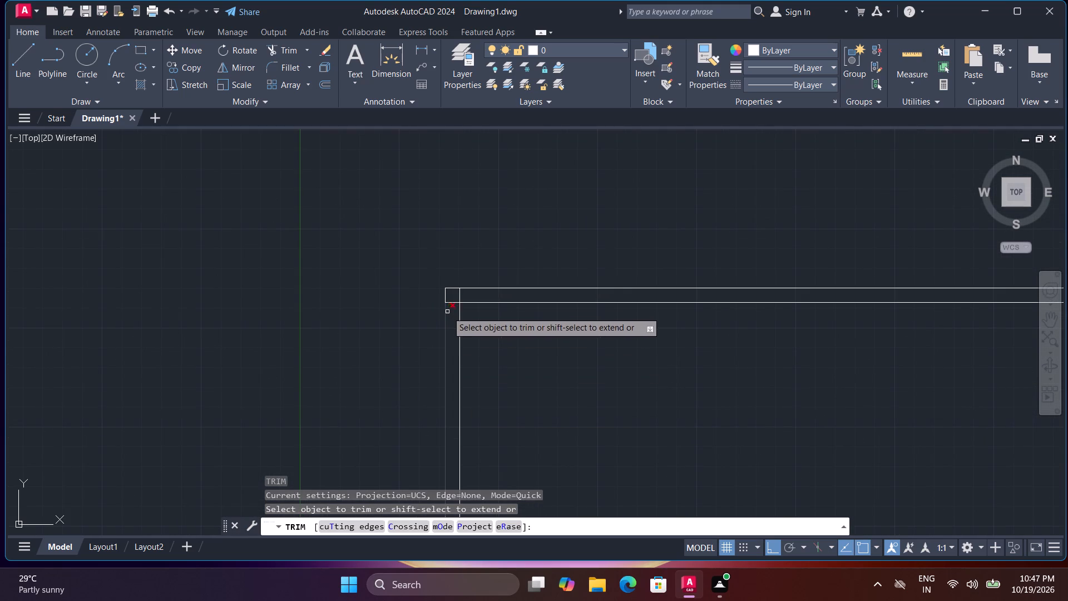
pyautogui.click(452, 302)
pyautogui.click(458, 295)
pyautogui.scroll(-4, 469, 317)
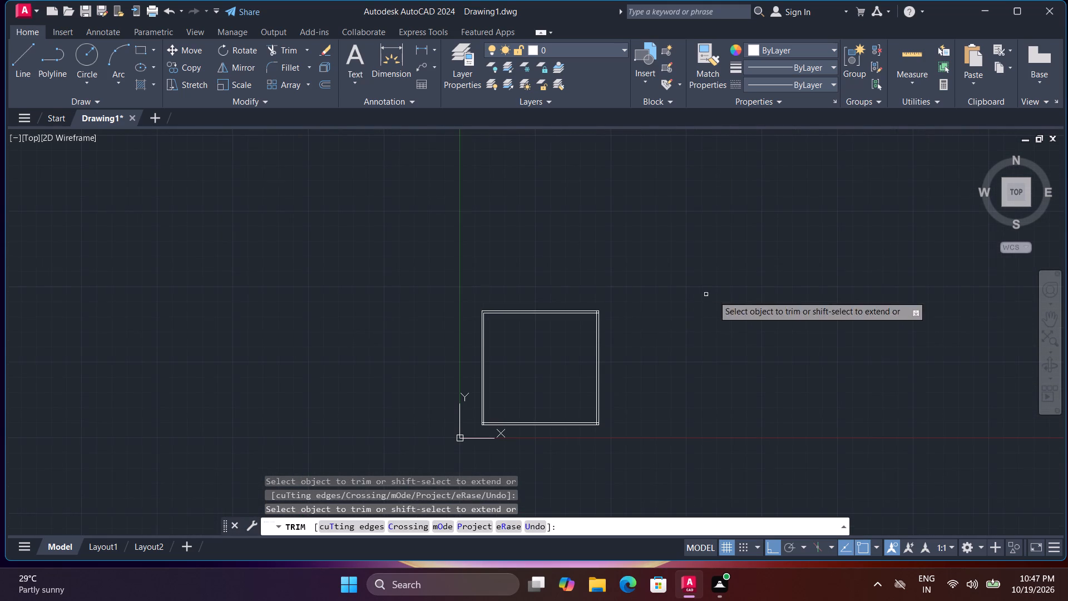
pyautogui.scroll(6, 599, 313)
pyautogui.click(528, 304)
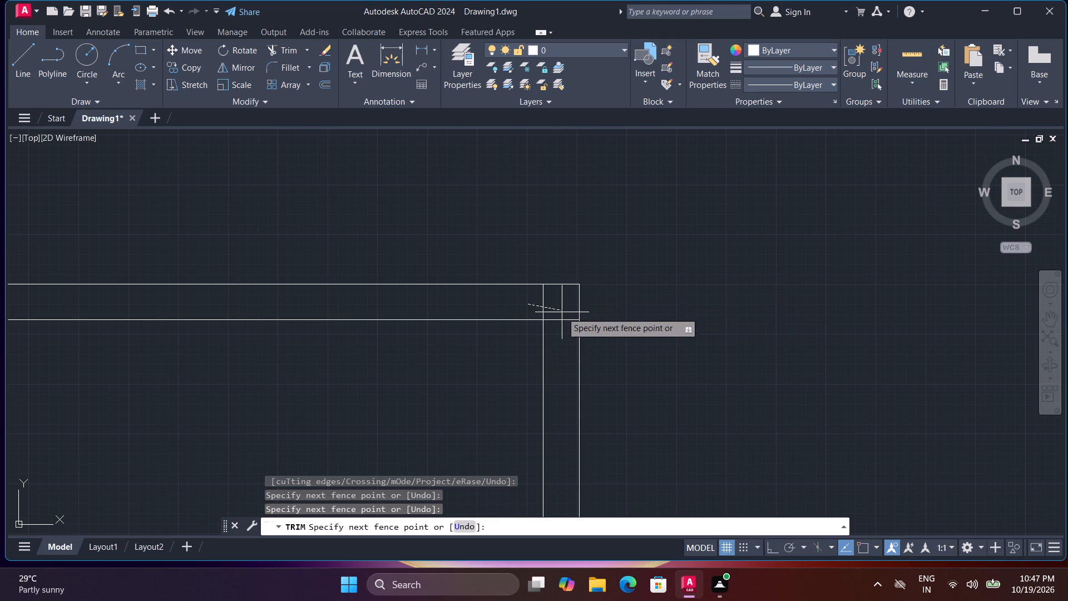
pyautogui.click(564, 329)
pyautogui.scroll(-5, 564, 329)
# Trim the inner wall lines' overlapping ends at the outline's bottom-right and bottom-left corners, and finish trimming.
pyautogui.moveTo(540, 428); pyautogui.dragTo(567, 201, button='middle')
pyautogui.moveTo(570, 194); pyautogui.dragTo(577, 170, button='middle')
pyautogui.scroll(4, 571, 367)
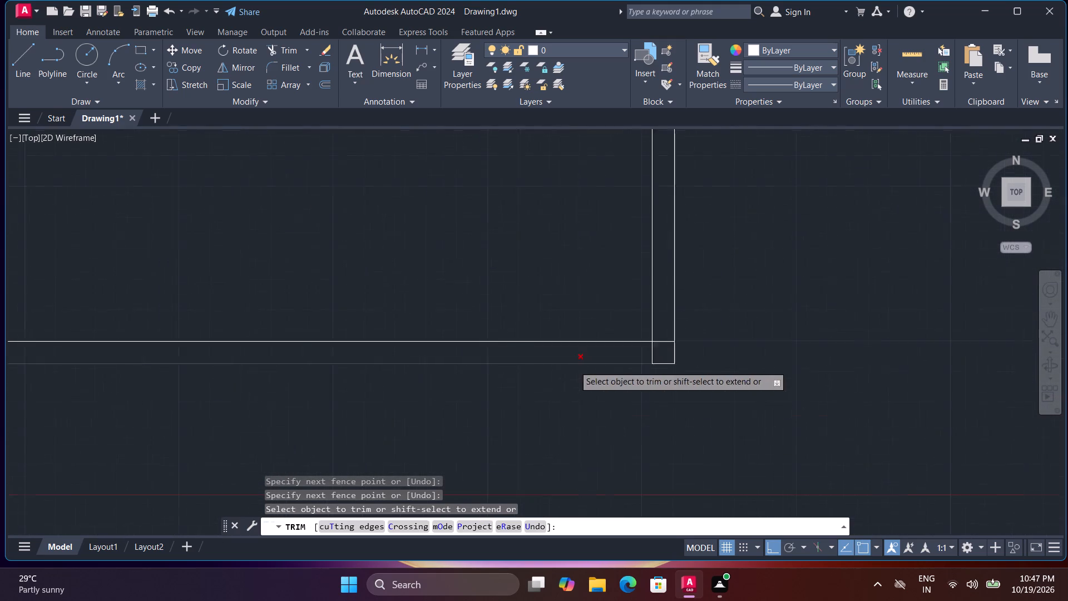
pyautogui.click(713, 324)
pyautogui.click(696, 352)
pyautogui.moveTo(275, 410); pyautogui.dragTo(727, 379, button='middle')
pyautogui.moveTo(238, 381); pyautogui.dragTo(845, 390, button='middle')
pyautogui.scroll(-1, 300, 375)
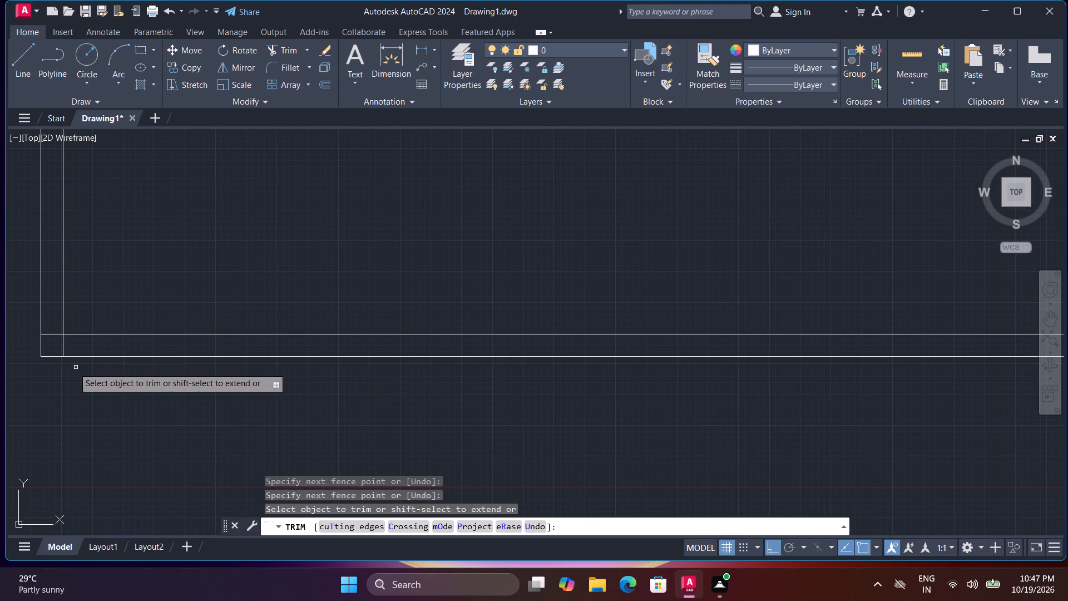
pyautogui.click(48, 330)
pyautogui.click(68, 353)
pyautogui.scroll(-2, 73, 351)
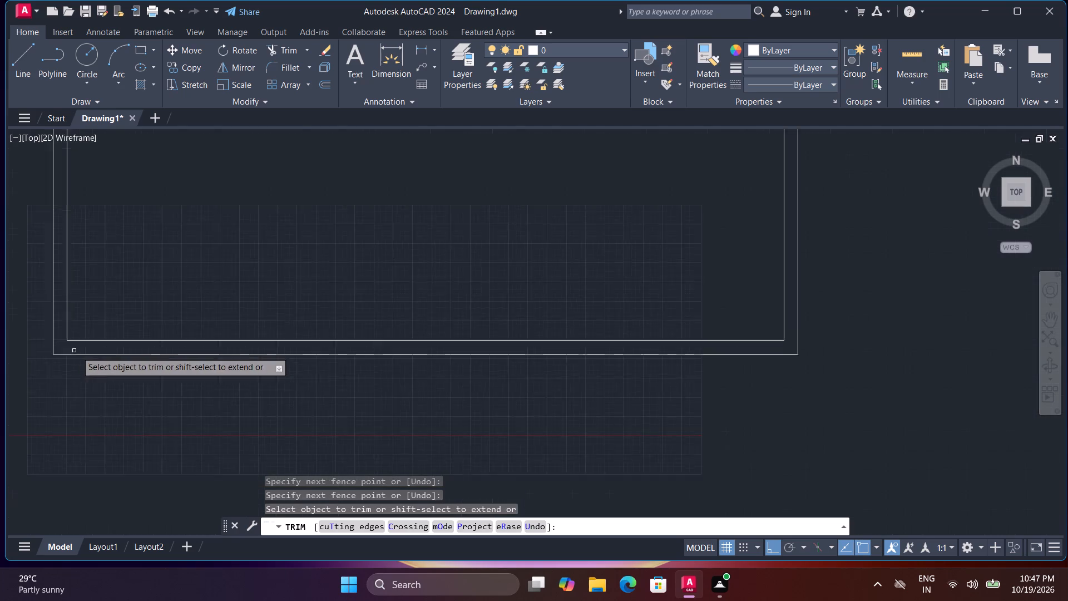
pyautogui.scroll(-1, 78, 351)
pyautogui.scroll(-1, 302, 284)
pyautogui.moveTo(237, 264); pyautogui.dragTo(430, 457, button='middle')
pyautogui.moveTo(413, 372); pyautogui.dragTo(407, 324, button='middle')
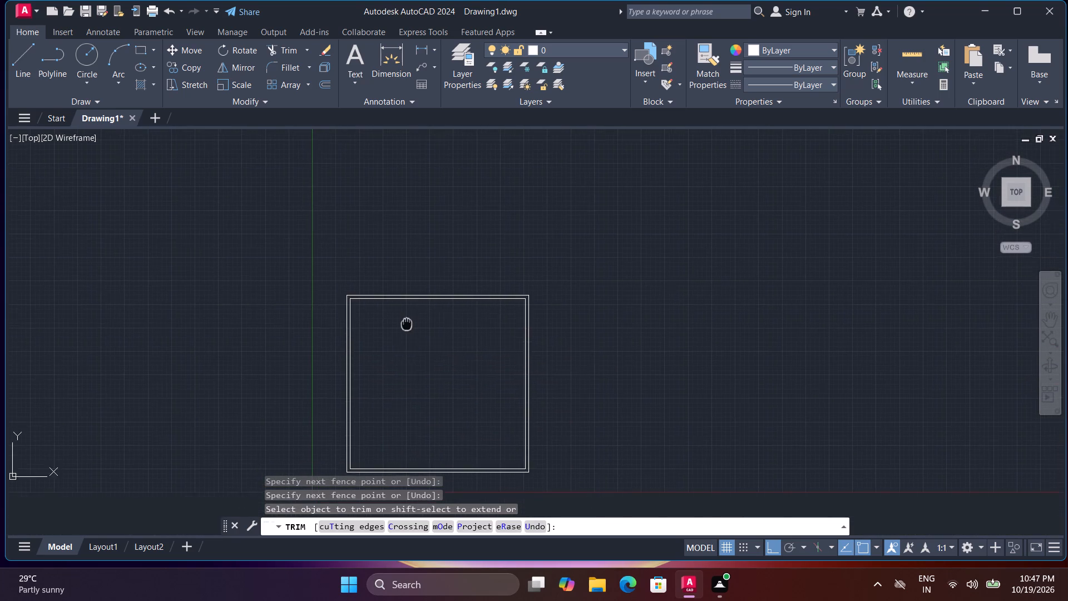
pyautogui.scroll(1, 360, 344)
pyautogui.moveTo(398, 345); pyautogui.dragTo(406, 293, button='middle')
pyautogui.press('Escape')
pyautogui.press('Escape')
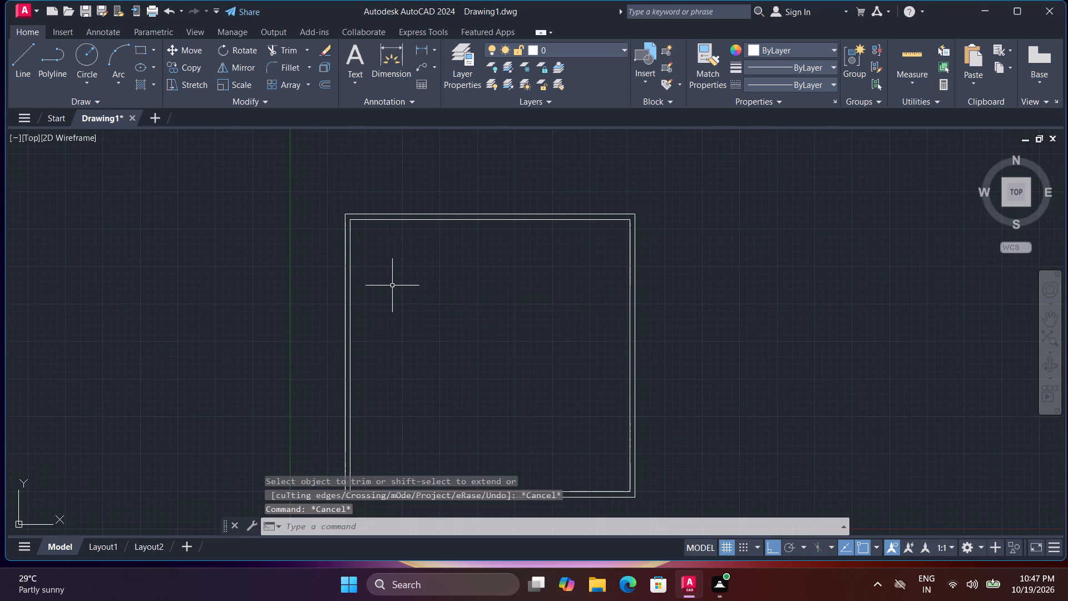
pyautogui.press('space')
pyautogui.press('Escape')
# Offset the left wall's inner line 13' inward with the Through option, and that line 9" to the right to form a partition wall.
pyautogui.press('o')
pyautogui.press('space')
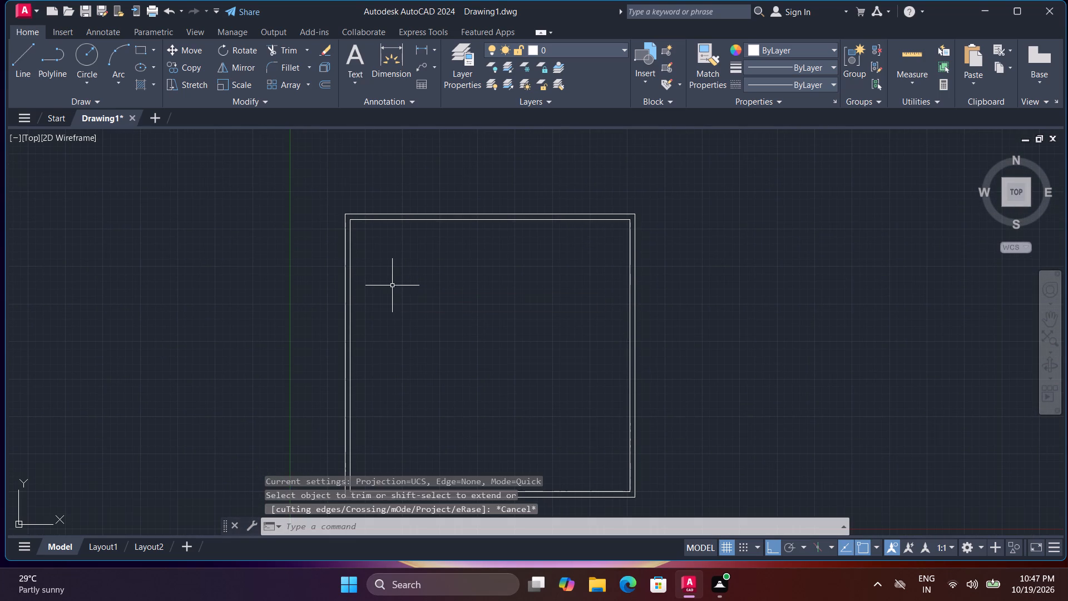
pyautogui.press('t')
pyautogui.press('space')
pyautogui.click(350, 313)
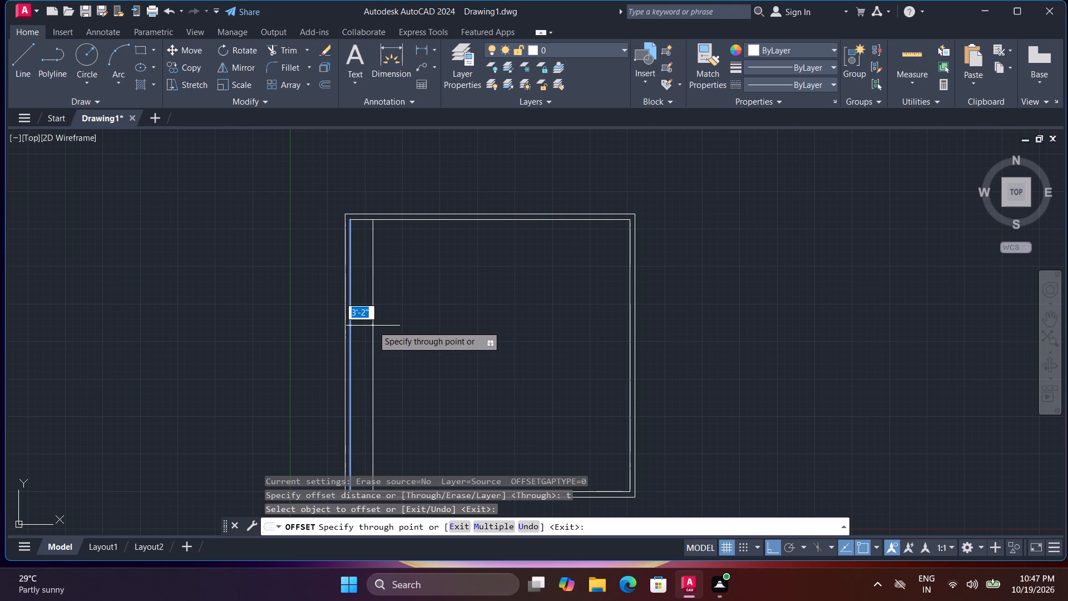
pyautogui.write('13')
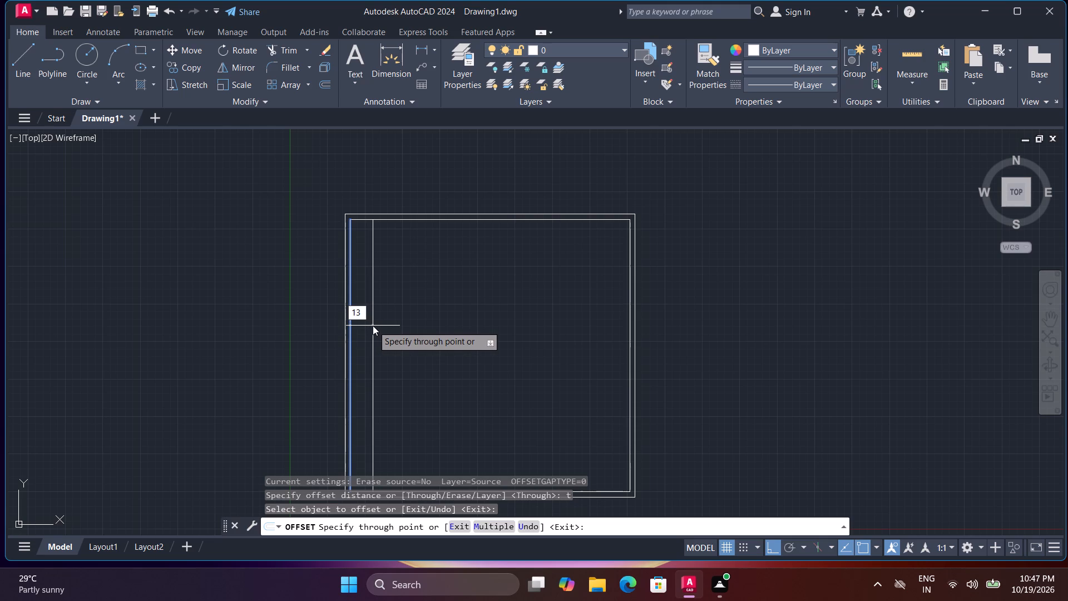
pyautogui.press("'")
pyautogui.press('Return')
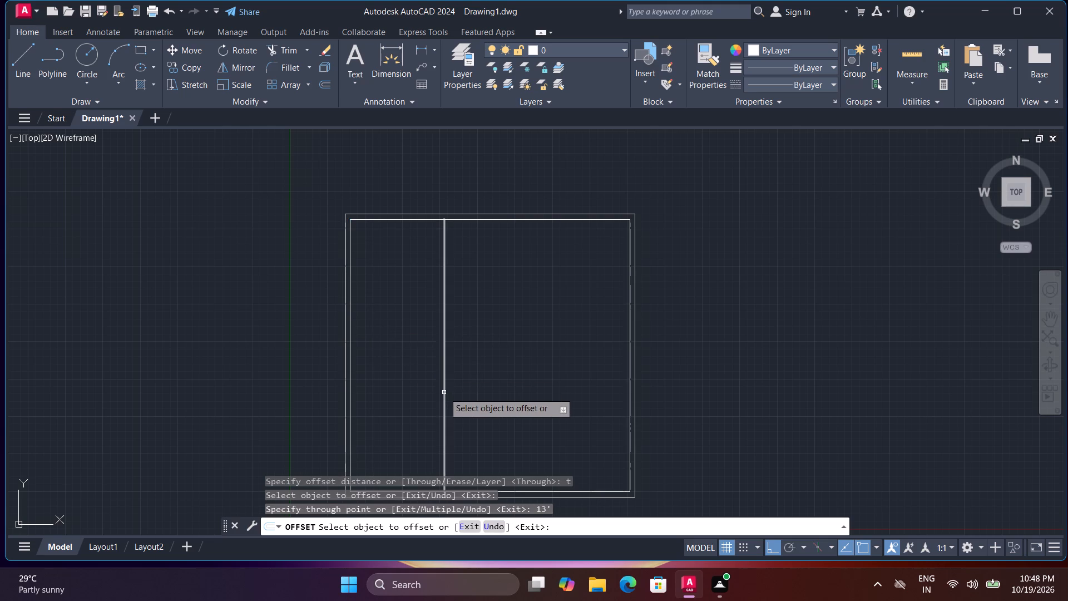
pyautogui.click(444, 392)
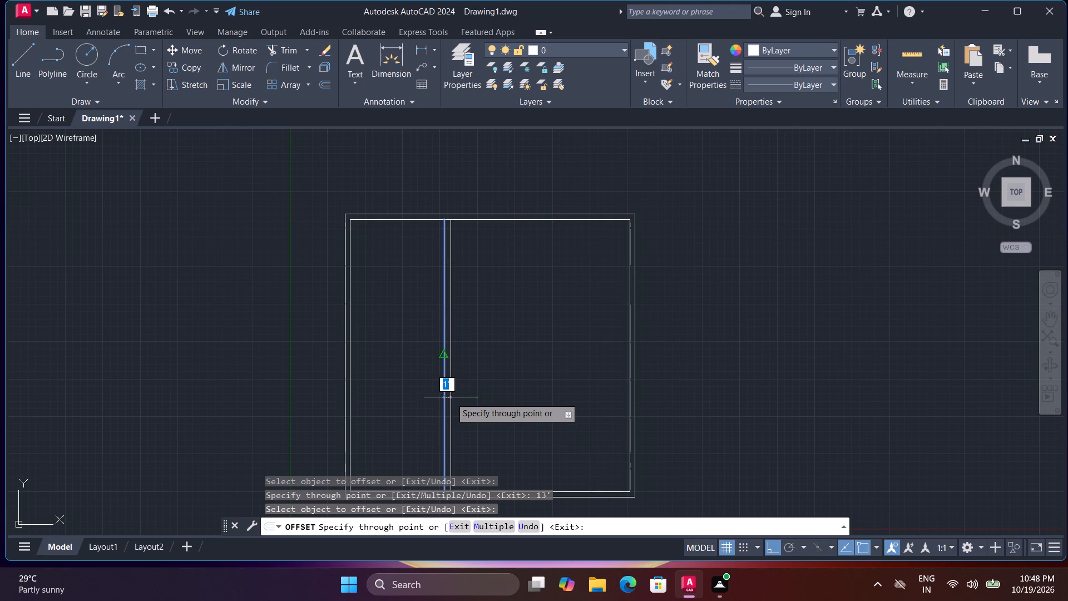
pyautogui.click(451, 397)
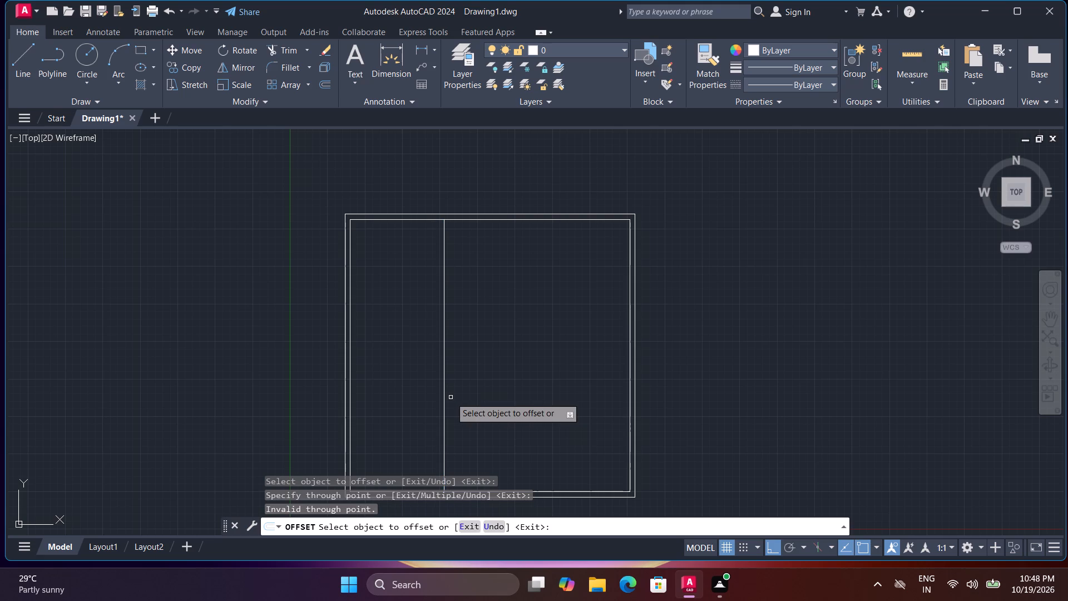
pyautogui.click(443, 393)
pyautogui.press('9')
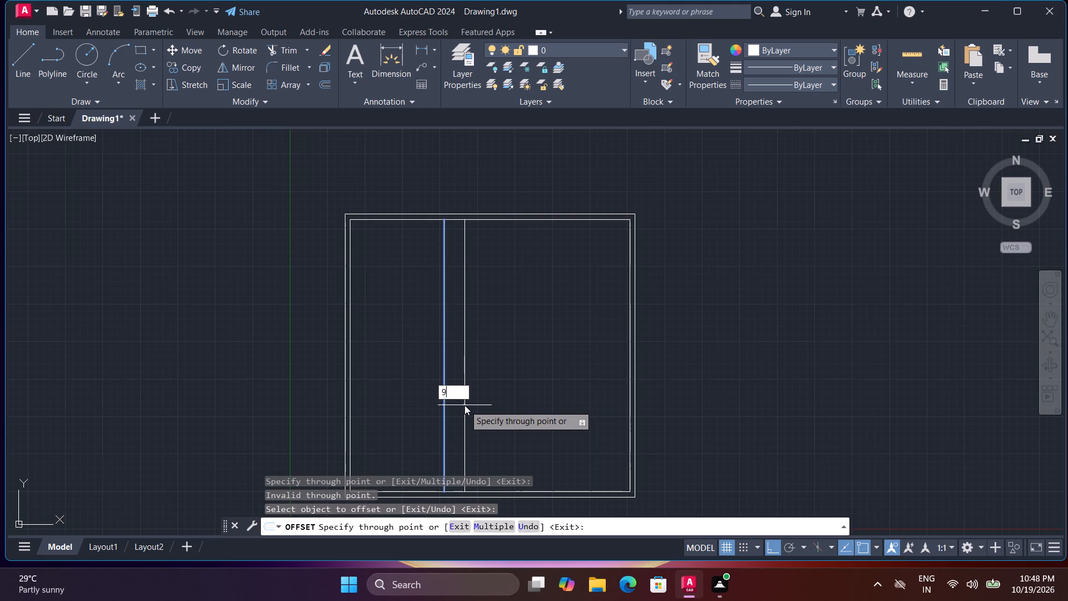
pyautogui.hotkey('shift', '"')
pyautogui.press('Return')
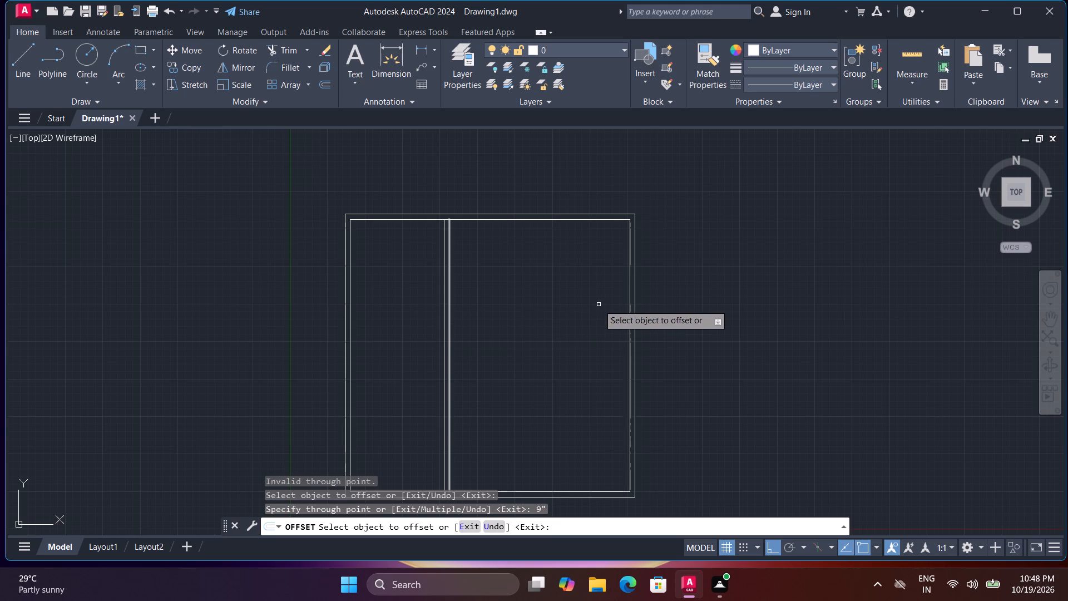
# Offset the right wall's inner line 13' inward for the first face of another partition.
pyautogui.click(630, 299)
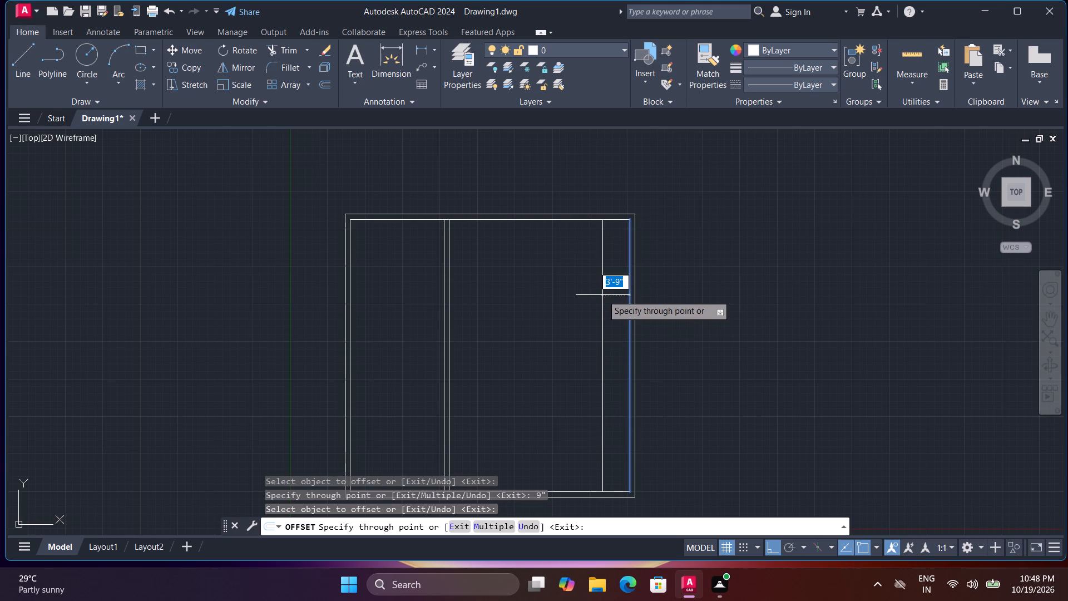
pyautogui.write("13'")
pyautogui.press('Return')
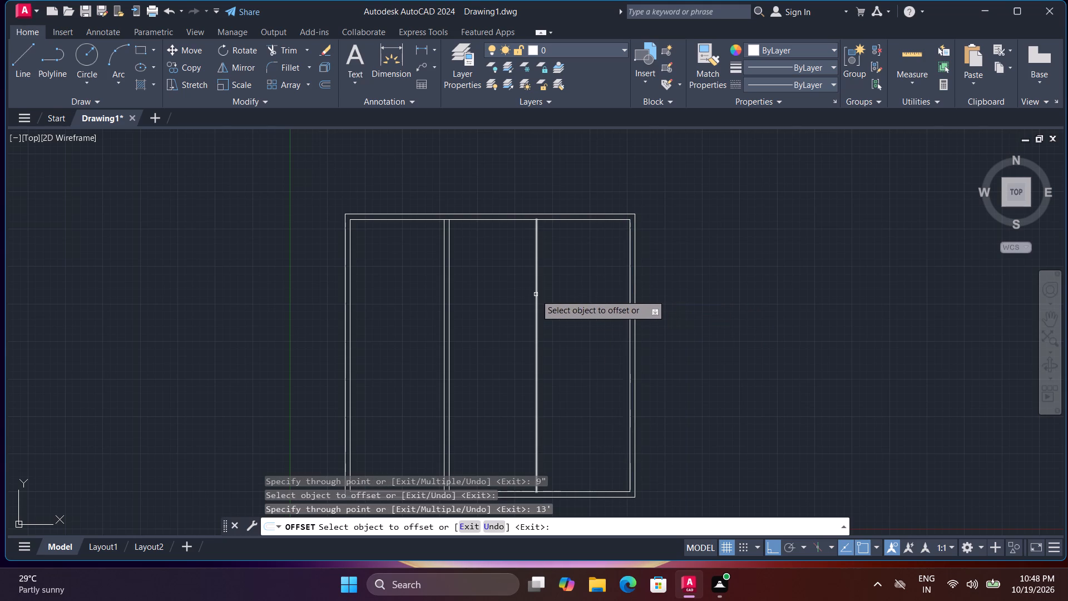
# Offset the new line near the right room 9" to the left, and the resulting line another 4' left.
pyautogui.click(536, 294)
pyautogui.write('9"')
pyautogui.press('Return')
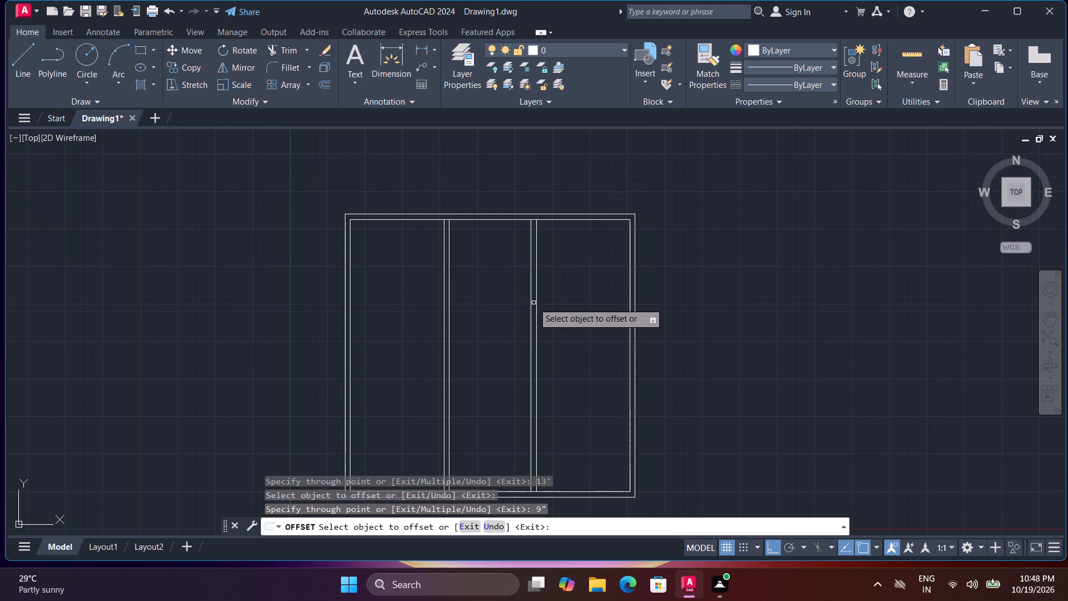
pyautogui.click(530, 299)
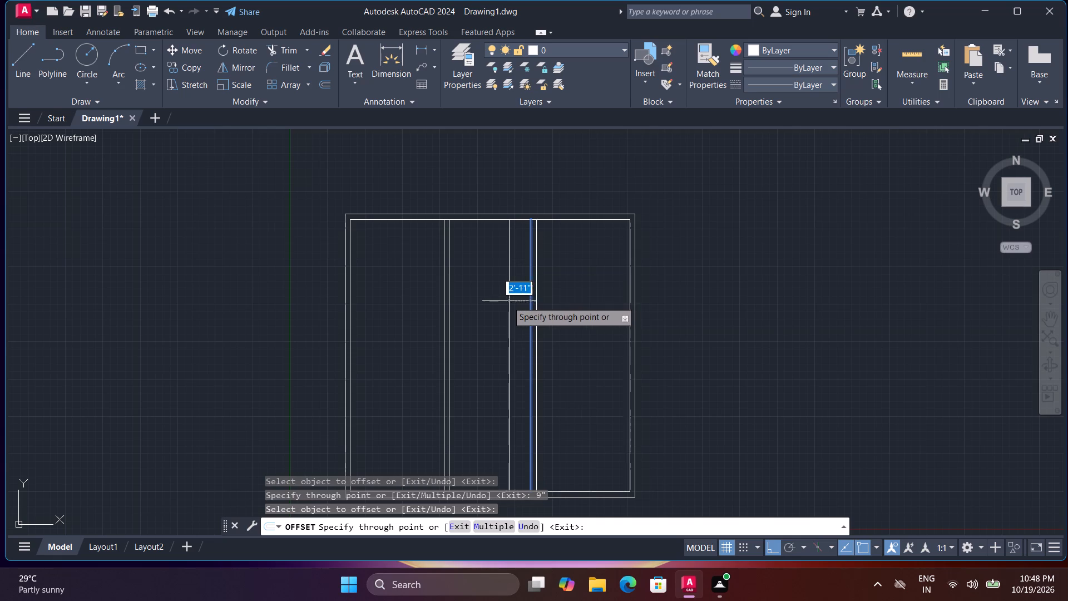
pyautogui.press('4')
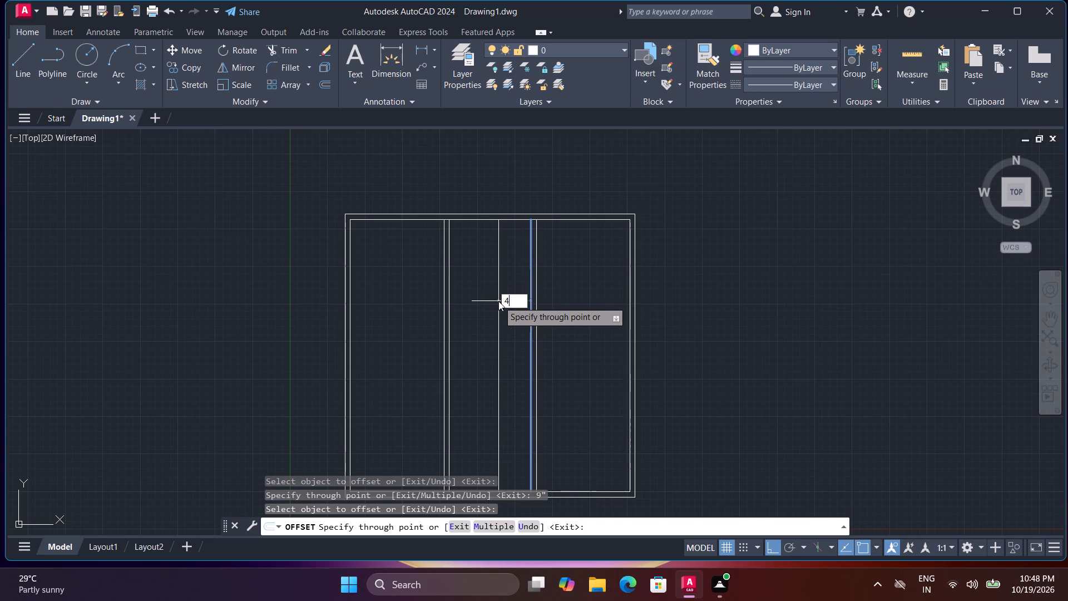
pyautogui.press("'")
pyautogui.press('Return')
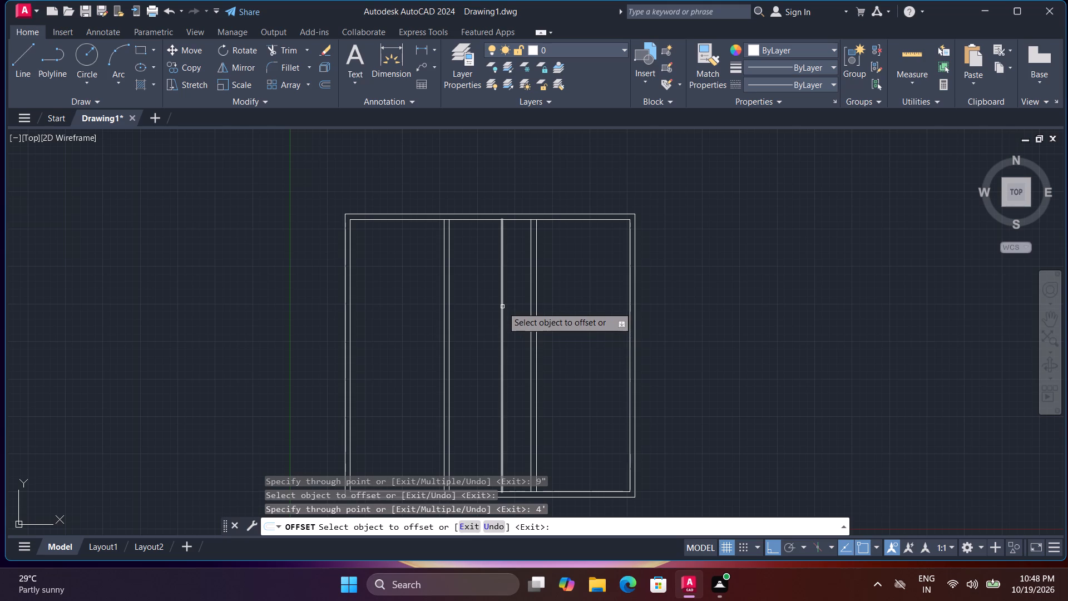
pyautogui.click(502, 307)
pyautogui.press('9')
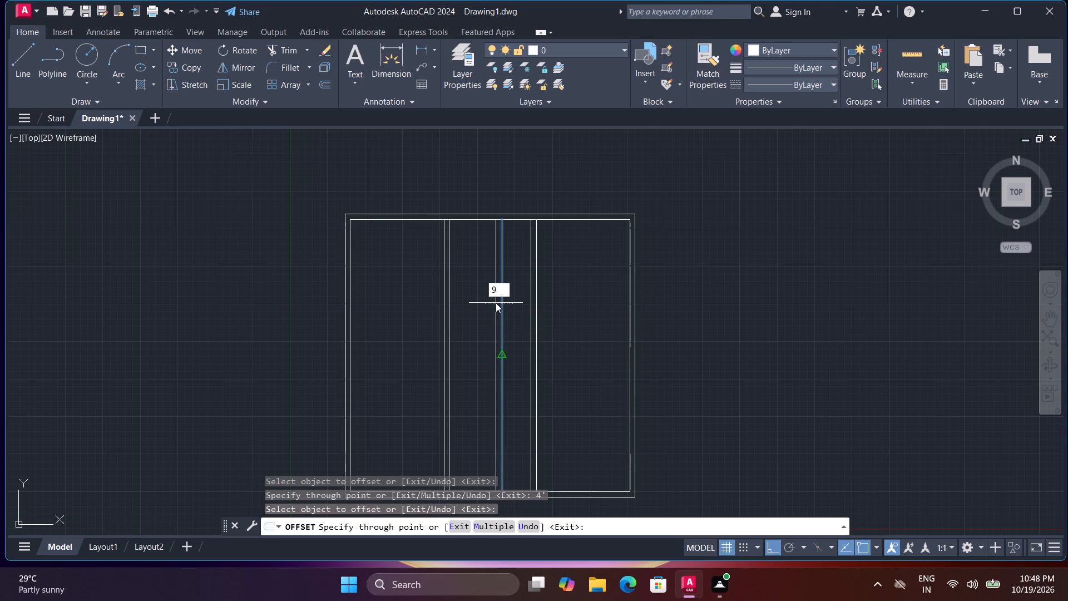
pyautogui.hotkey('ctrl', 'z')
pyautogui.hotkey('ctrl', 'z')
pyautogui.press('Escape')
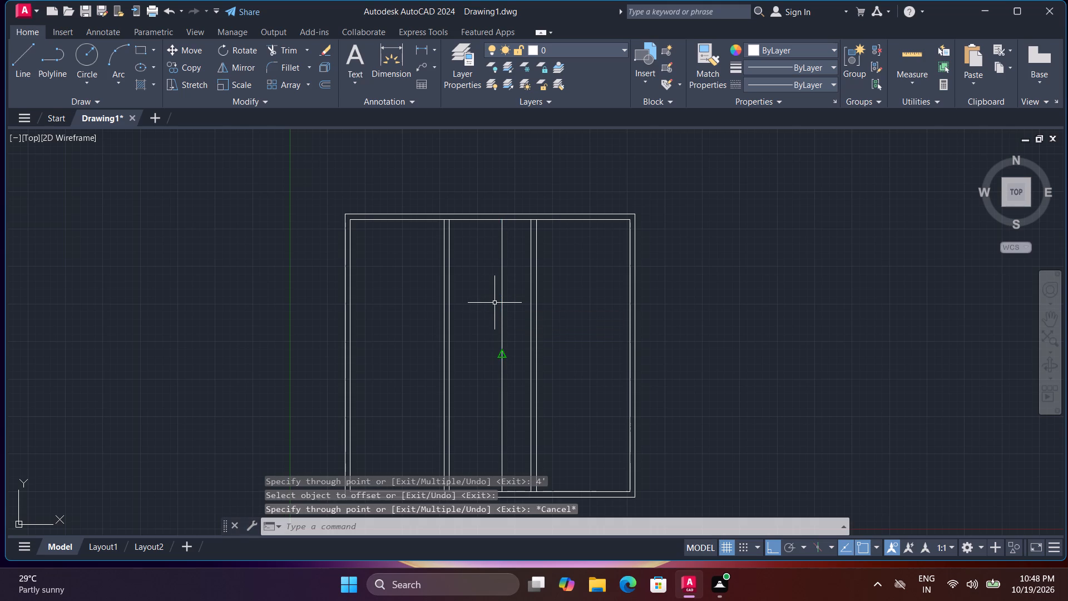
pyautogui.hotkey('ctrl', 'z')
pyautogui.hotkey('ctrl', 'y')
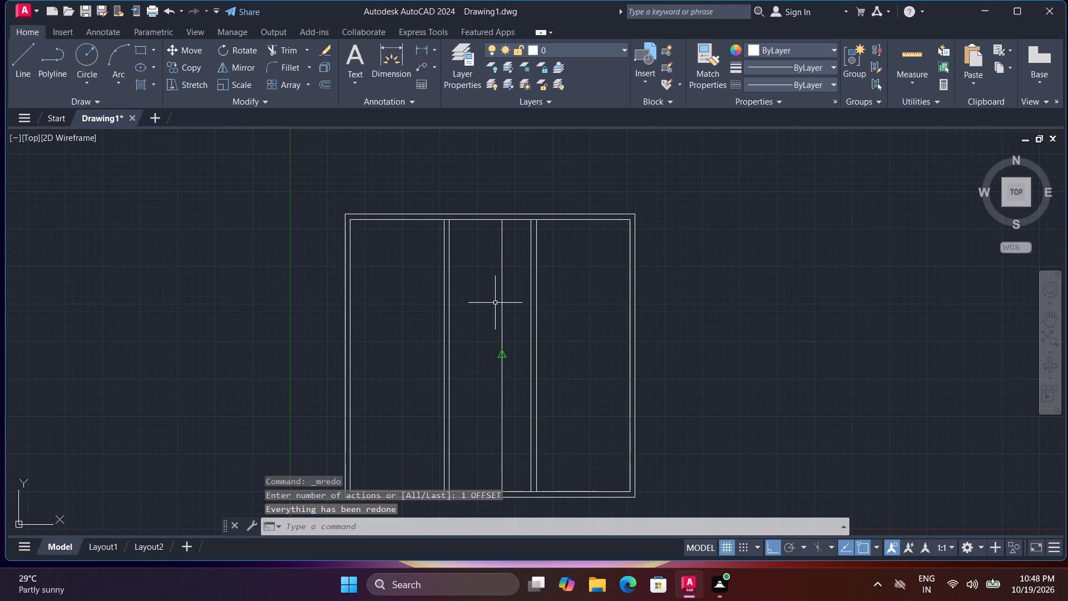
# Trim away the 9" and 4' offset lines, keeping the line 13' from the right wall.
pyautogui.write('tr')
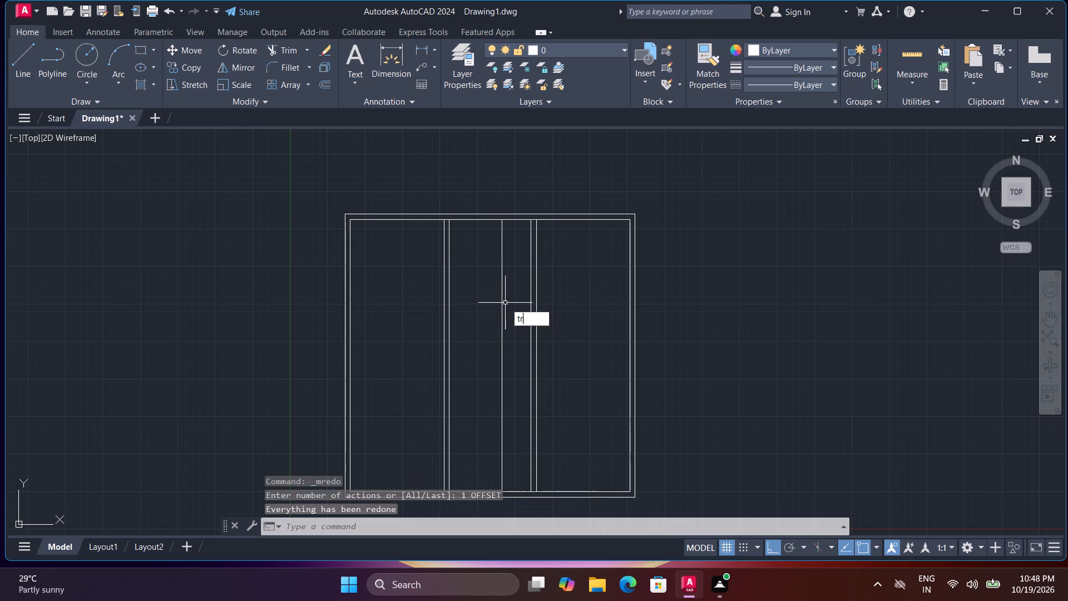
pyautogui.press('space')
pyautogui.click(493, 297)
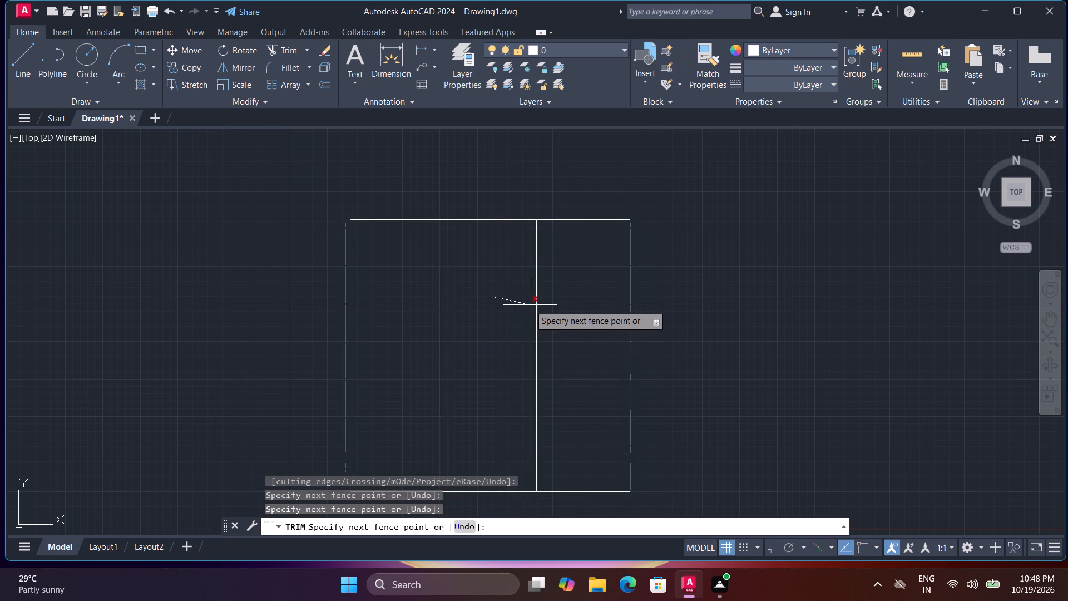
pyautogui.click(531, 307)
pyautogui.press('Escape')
# Offset the line 13' from the right wall 4" to the left with the Through option to form a thin partition.
pyautogui.write('o t')
pyautogui.press('space')
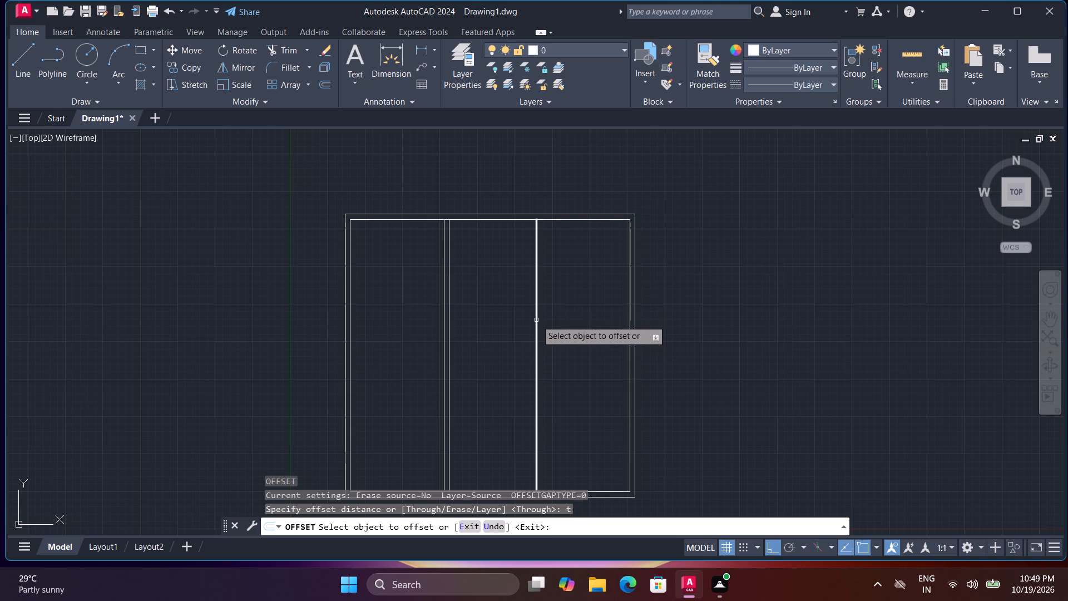
pyautogui.click(536, 320)
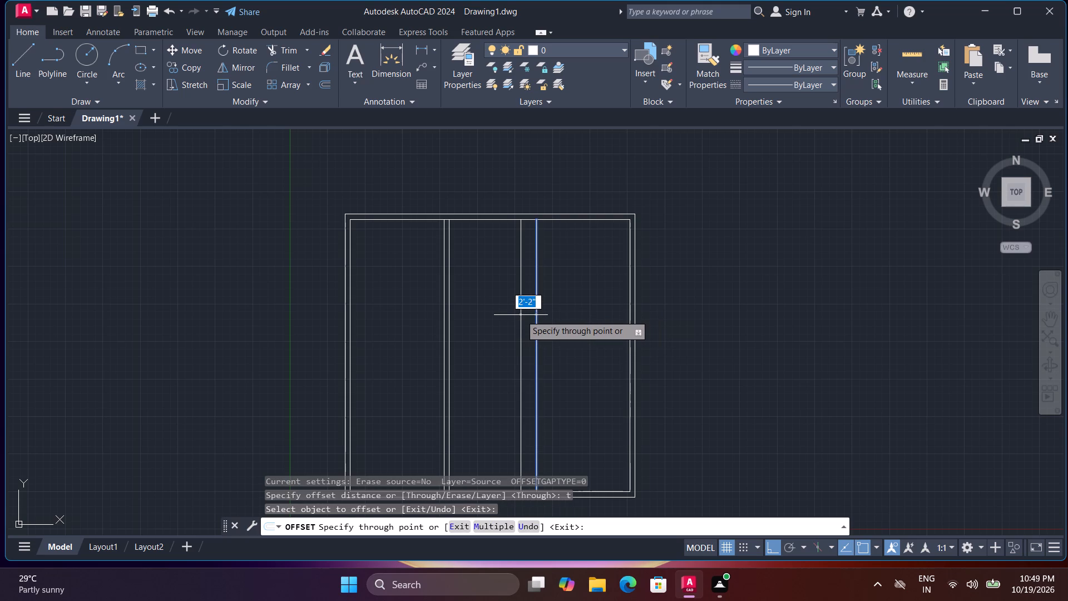
pyautogui.write('4"')
pyautogui.press('Return')
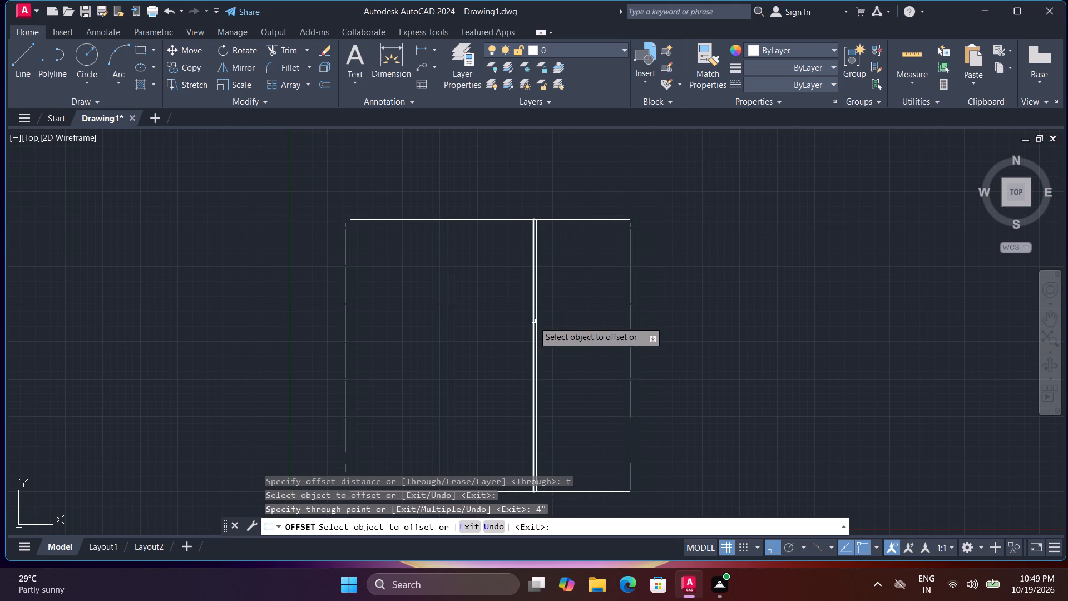
# Offset the 4" partition's left face 4' to the left, and that line 9" further left to form another wall.
pyautogui.click(532, 321)
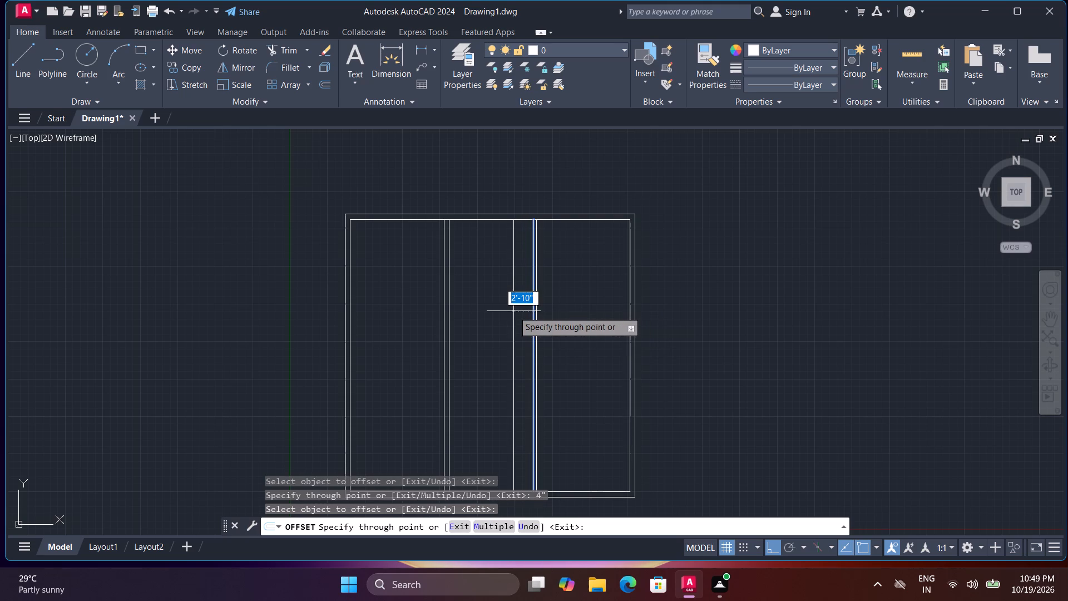
pyautogui.write("4'")
pyautogui.press('Return')
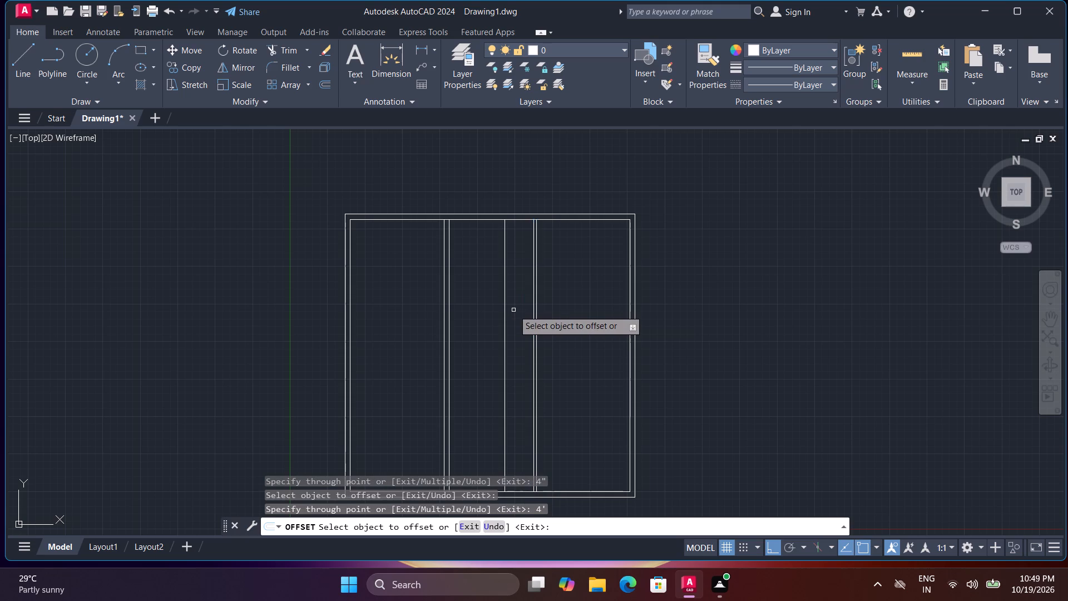
pyautogui.click(505, 305)
pyautogui.press('9')
pyautogui.hotkey('shift', '"')
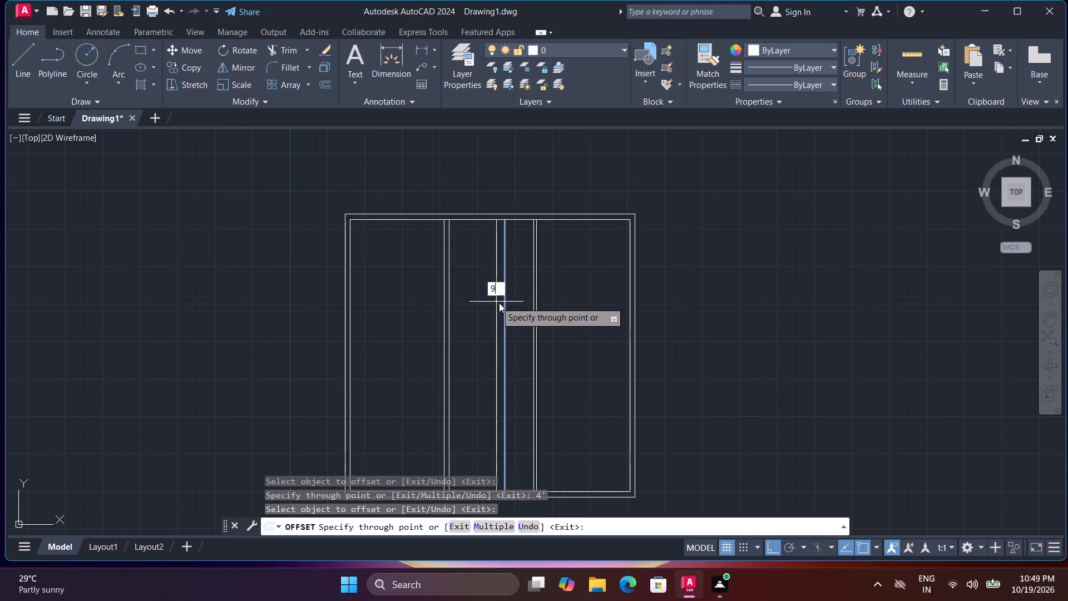
pyautogui.press('Return')
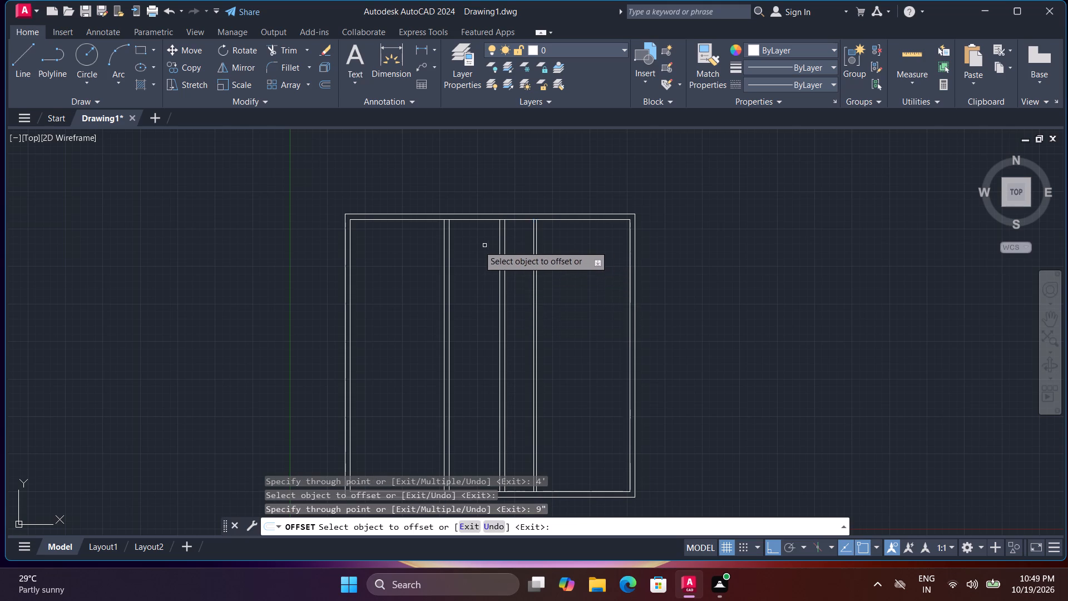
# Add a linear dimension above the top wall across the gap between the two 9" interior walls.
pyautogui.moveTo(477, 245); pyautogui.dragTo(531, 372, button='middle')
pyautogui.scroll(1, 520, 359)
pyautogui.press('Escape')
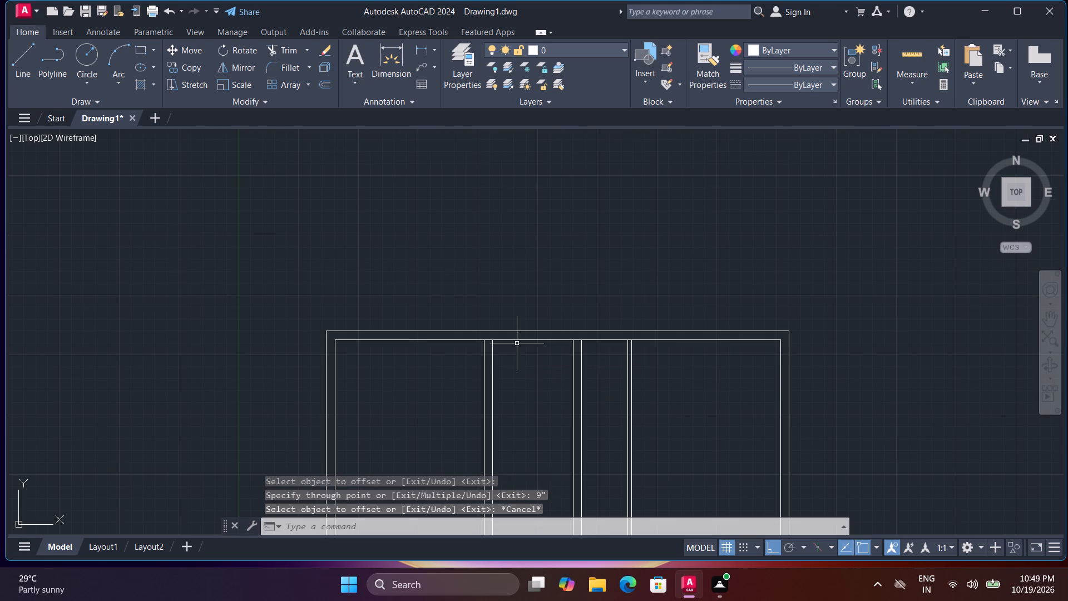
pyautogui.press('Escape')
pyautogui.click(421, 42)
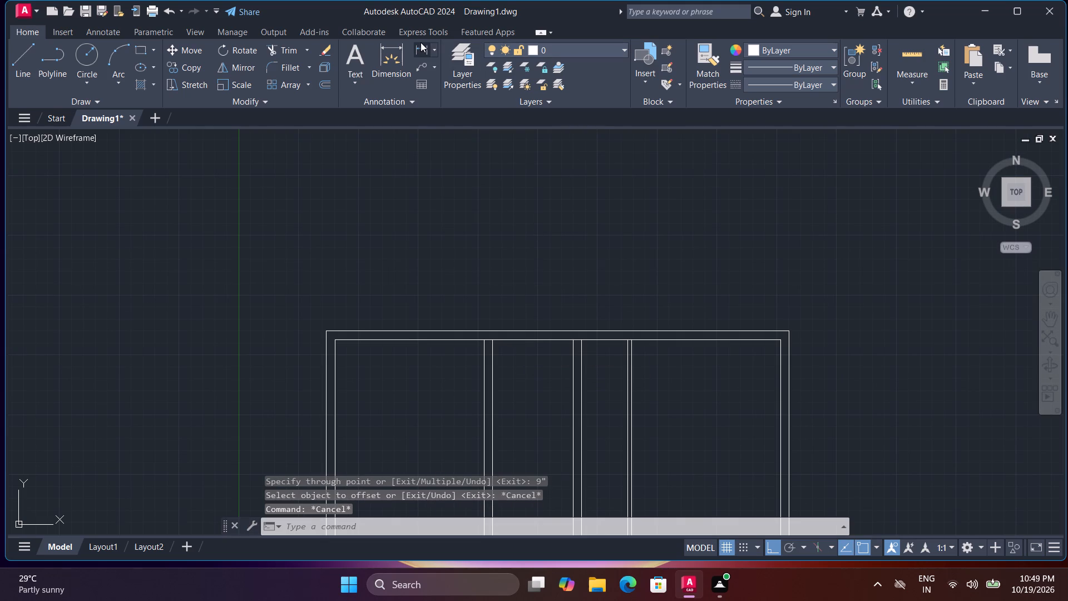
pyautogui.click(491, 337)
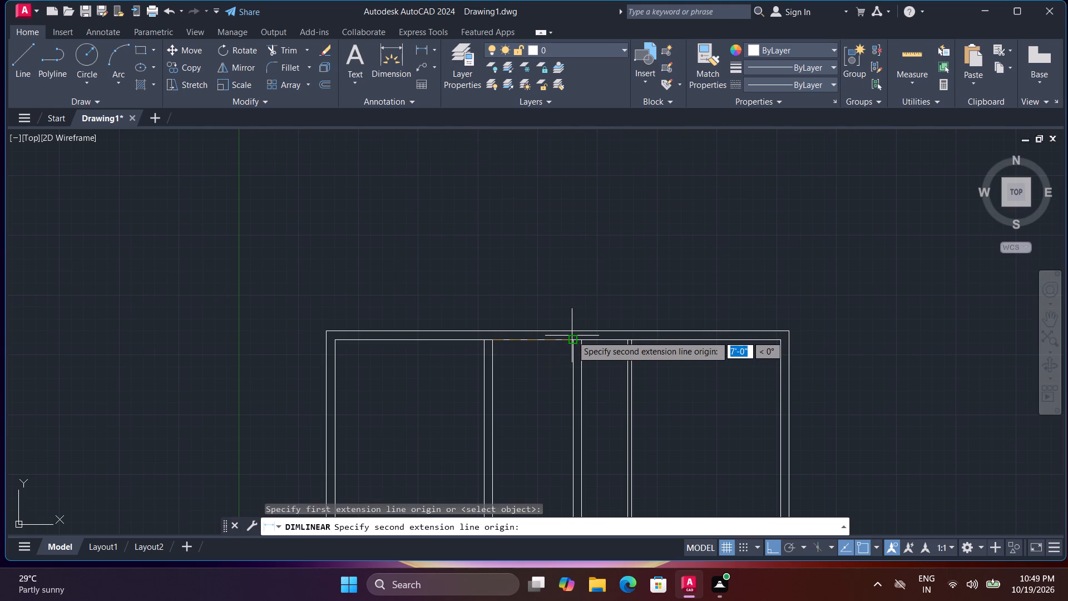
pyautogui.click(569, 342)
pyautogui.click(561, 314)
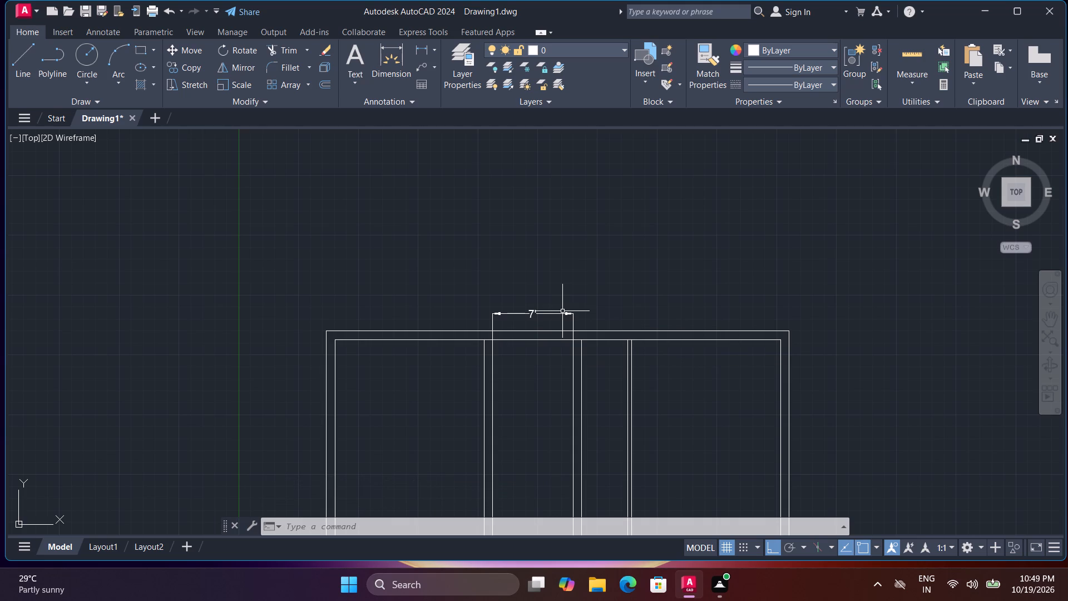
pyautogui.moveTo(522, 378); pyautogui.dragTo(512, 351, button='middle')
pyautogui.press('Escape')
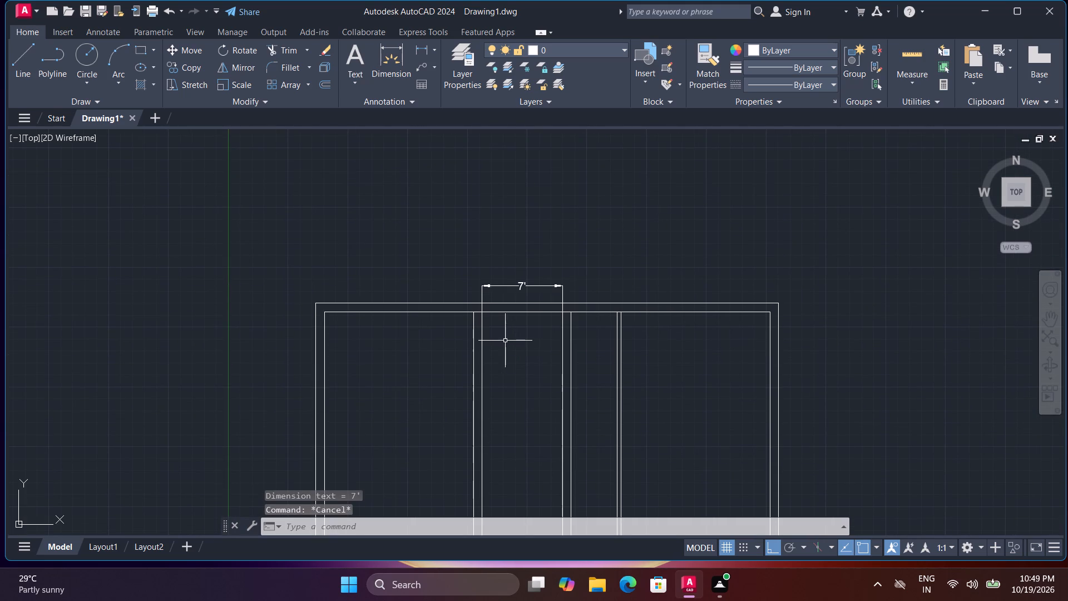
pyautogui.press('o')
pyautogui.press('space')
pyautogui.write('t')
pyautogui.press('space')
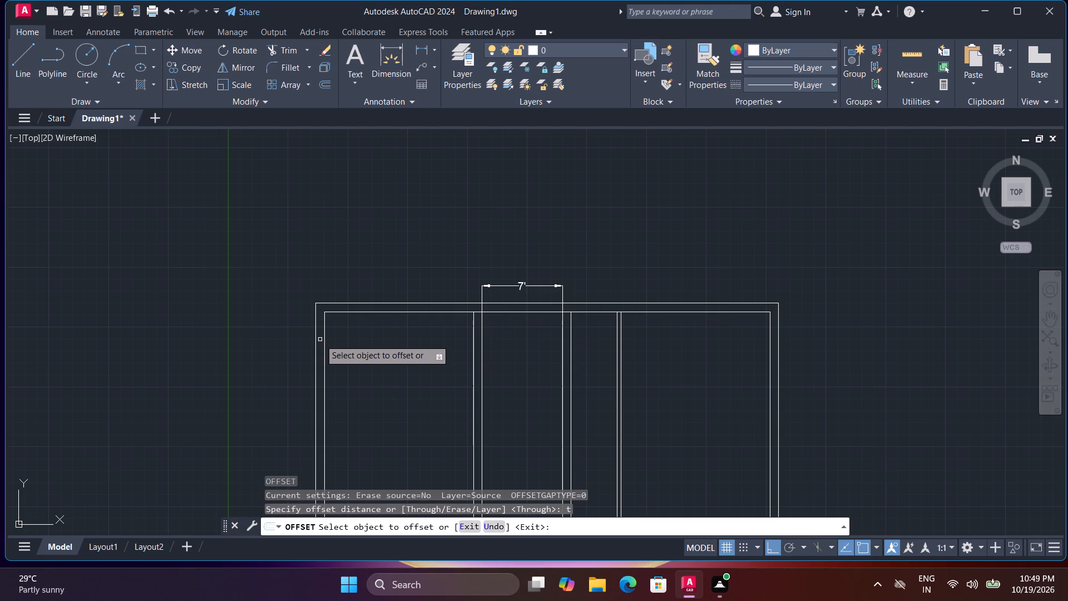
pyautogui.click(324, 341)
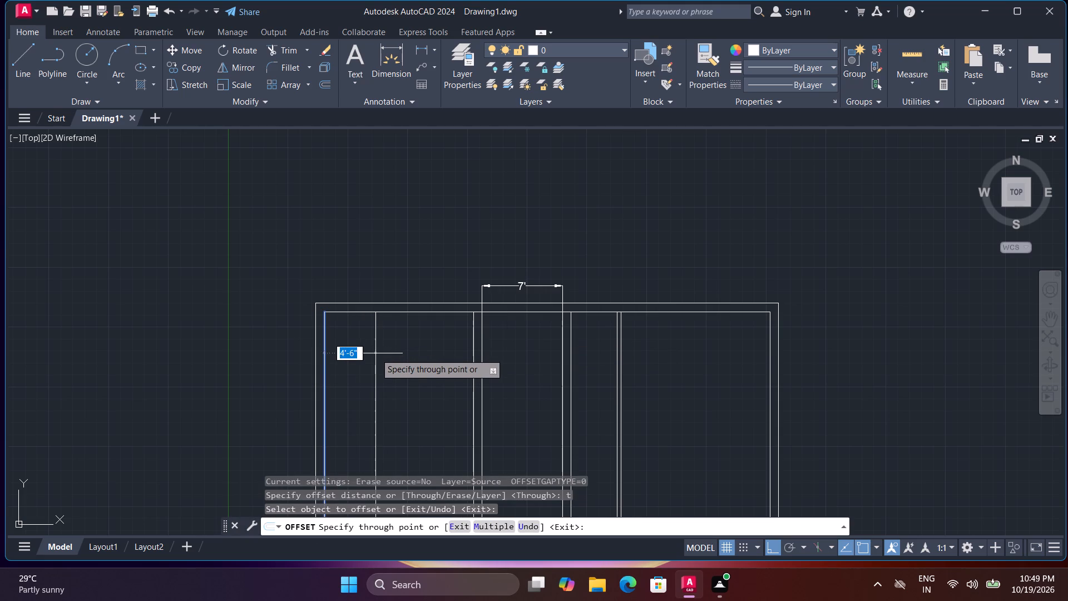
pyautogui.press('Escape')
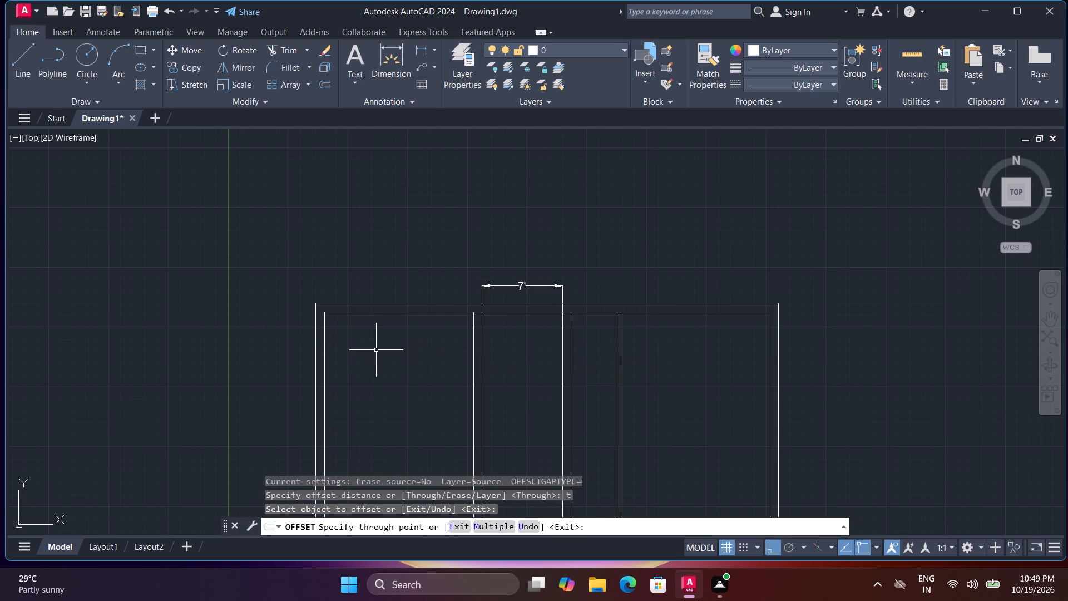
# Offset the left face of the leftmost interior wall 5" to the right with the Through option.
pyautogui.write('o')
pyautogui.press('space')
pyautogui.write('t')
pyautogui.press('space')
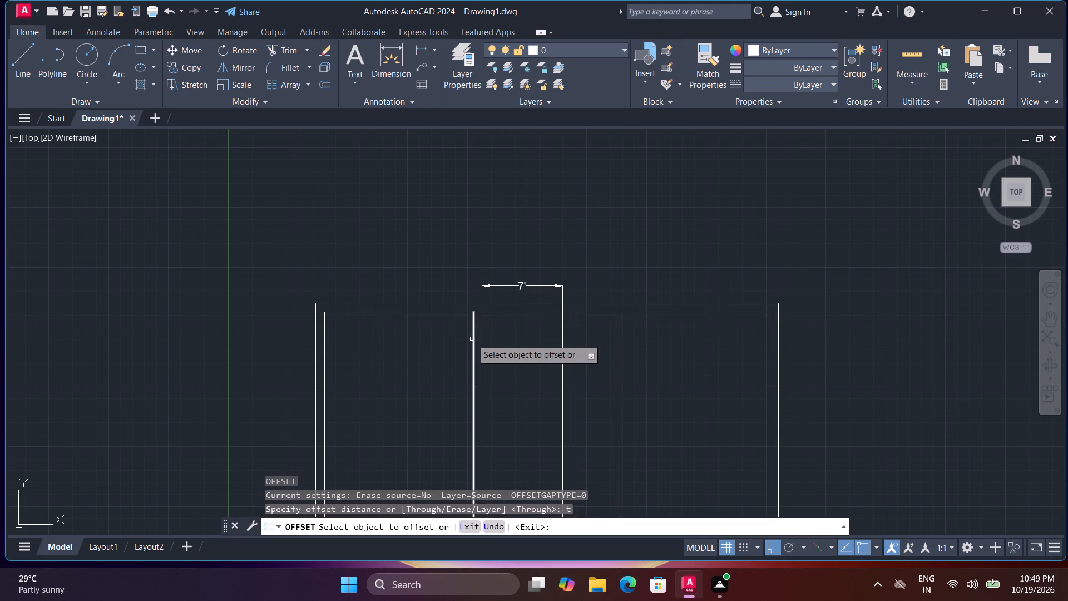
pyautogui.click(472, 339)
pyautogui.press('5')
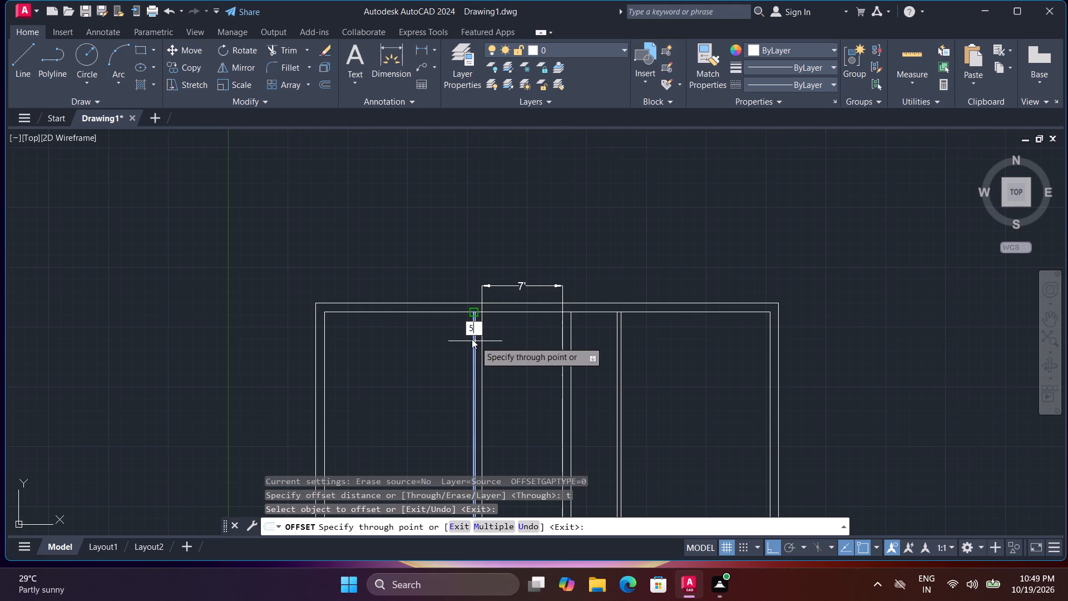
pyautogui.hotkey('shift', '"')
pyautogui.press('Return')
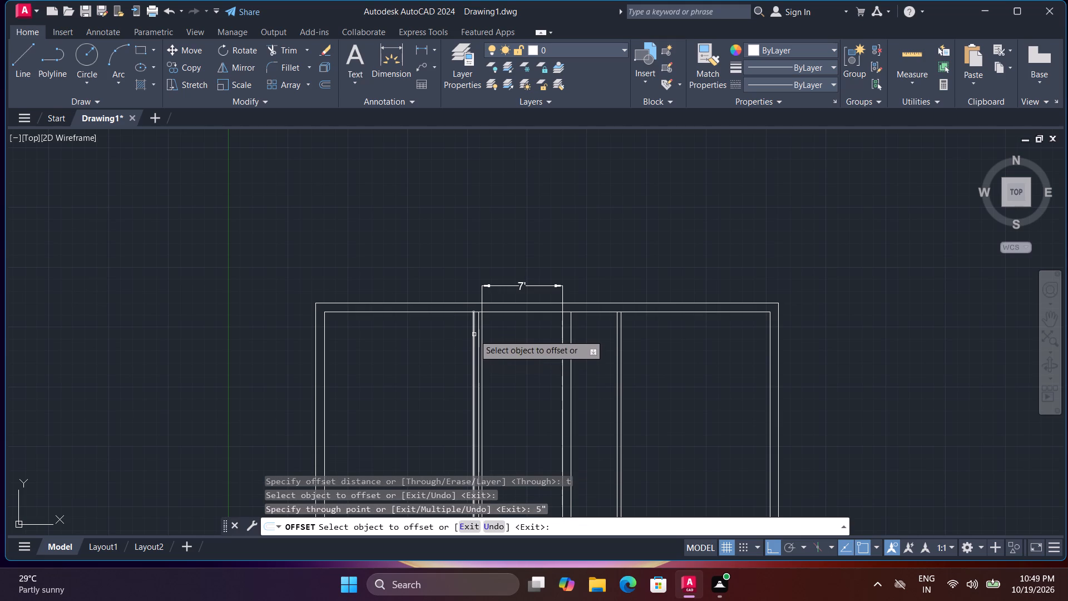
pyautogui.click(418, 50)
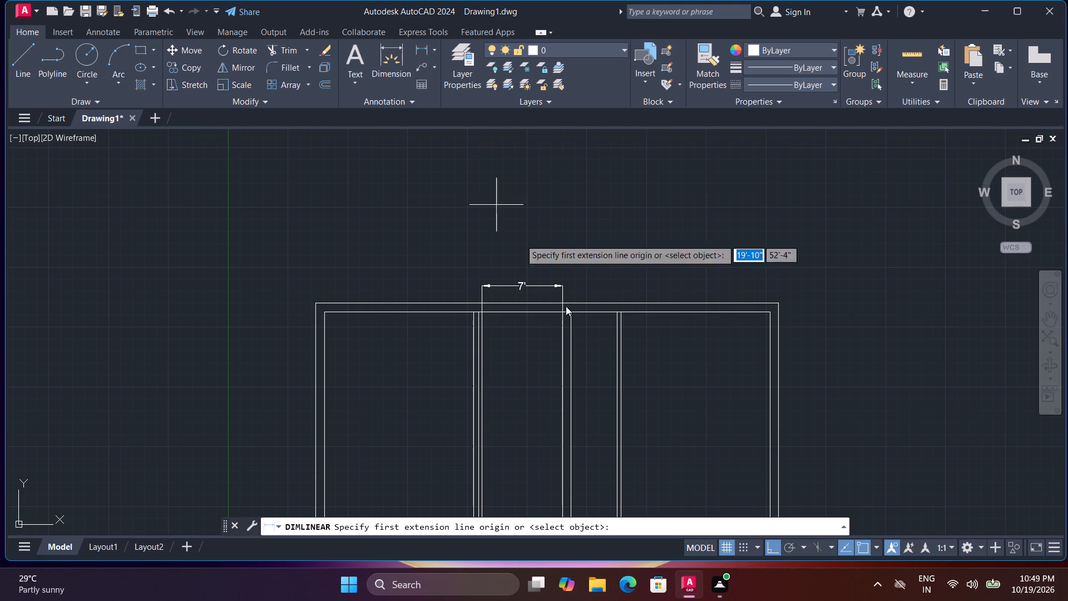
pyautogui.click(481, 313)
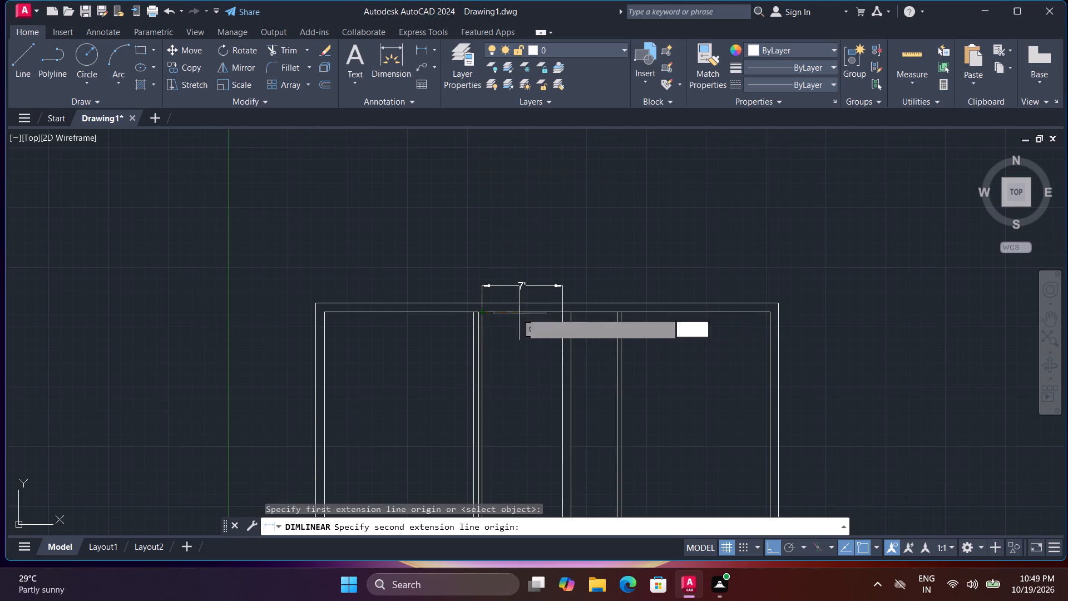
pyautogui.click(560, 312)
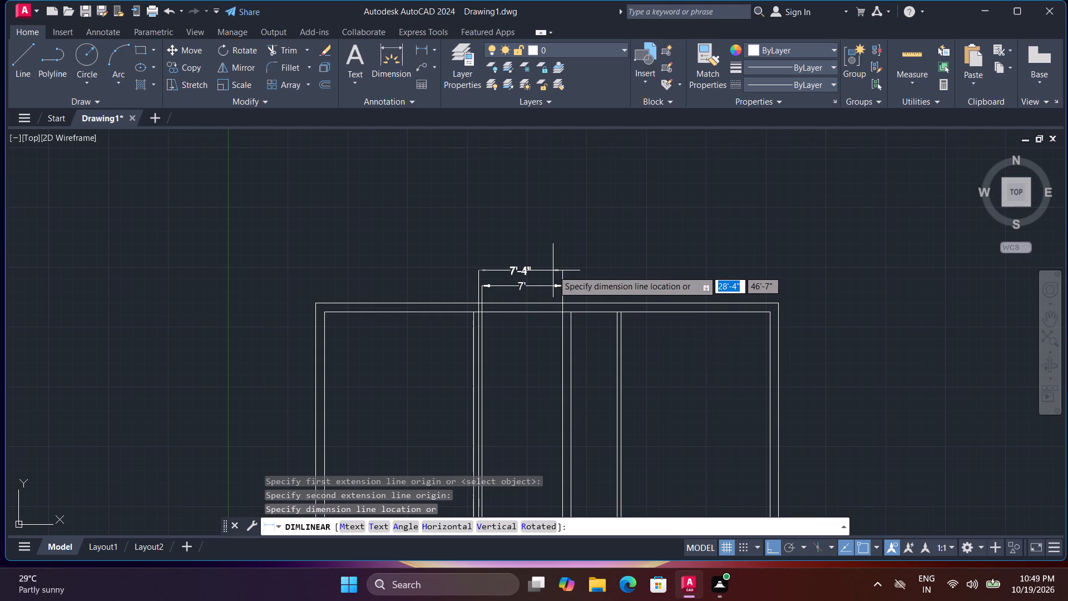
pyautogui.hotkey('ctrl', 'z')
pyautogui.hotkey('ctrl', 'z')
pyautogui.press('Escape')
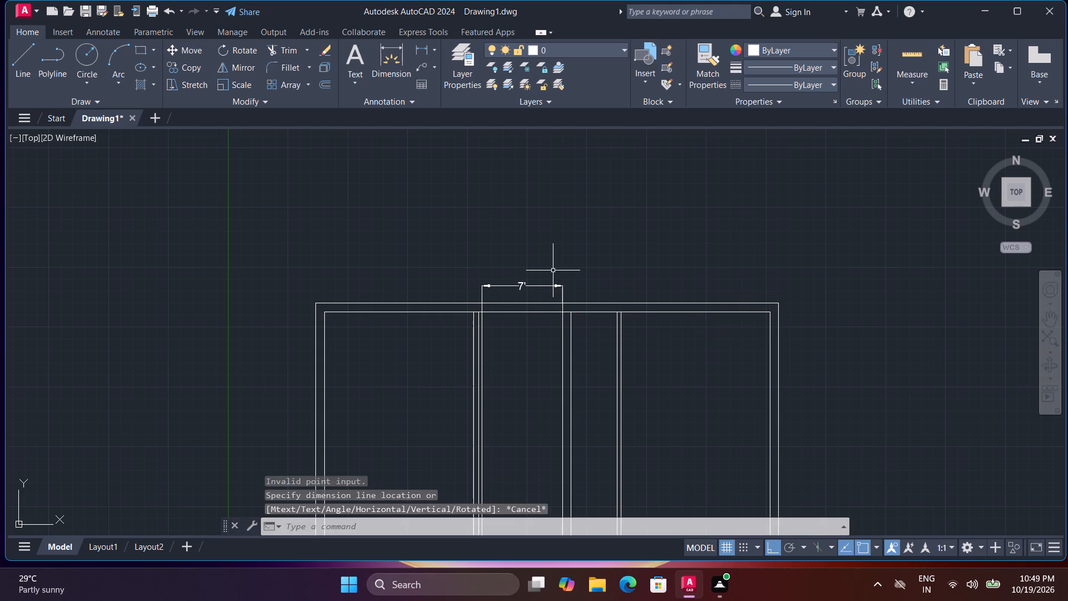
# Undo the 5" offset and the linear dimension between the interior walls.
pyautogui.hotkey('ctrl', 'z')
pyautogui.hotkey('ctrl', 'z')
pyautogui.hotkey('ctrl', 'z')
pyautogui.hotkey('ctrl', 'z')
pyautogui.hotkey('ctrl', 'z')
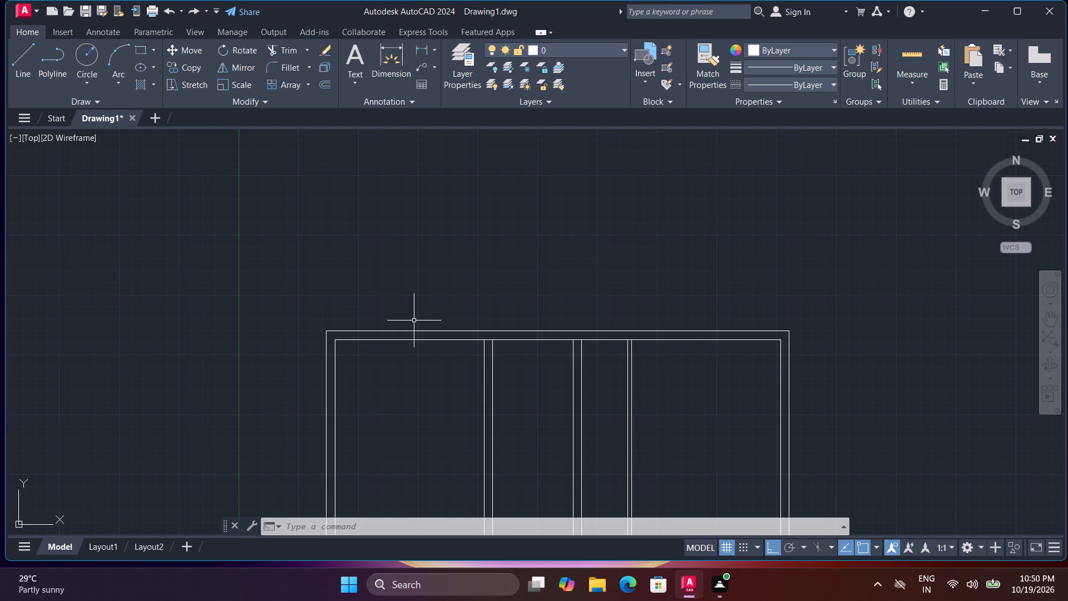
# Draw a line 13'9" along the top wall from the outer top-left corner, ending with a short vertical marker upward.
pyautogui.write('l')
pyautogui.press('space')
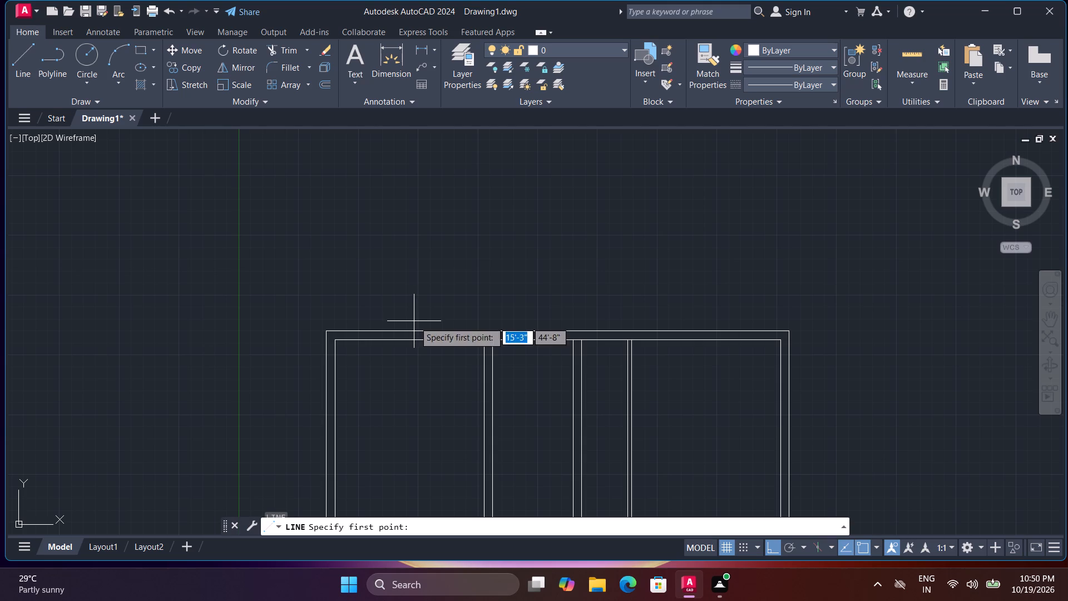
pyautogui.click(329, 330)
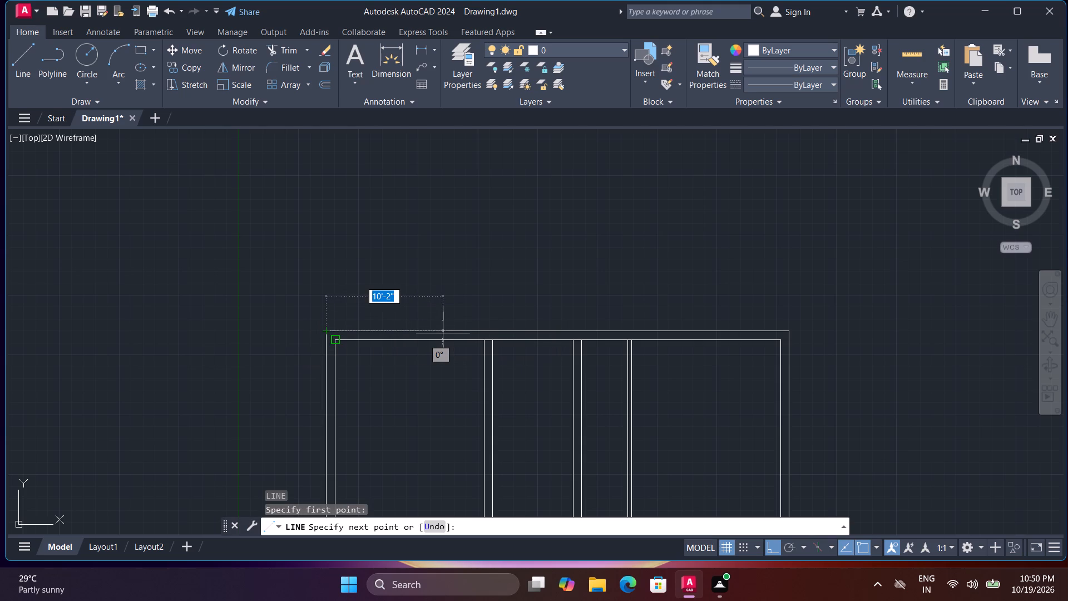
pyautogui.write('13')
pyautogui.press("'")
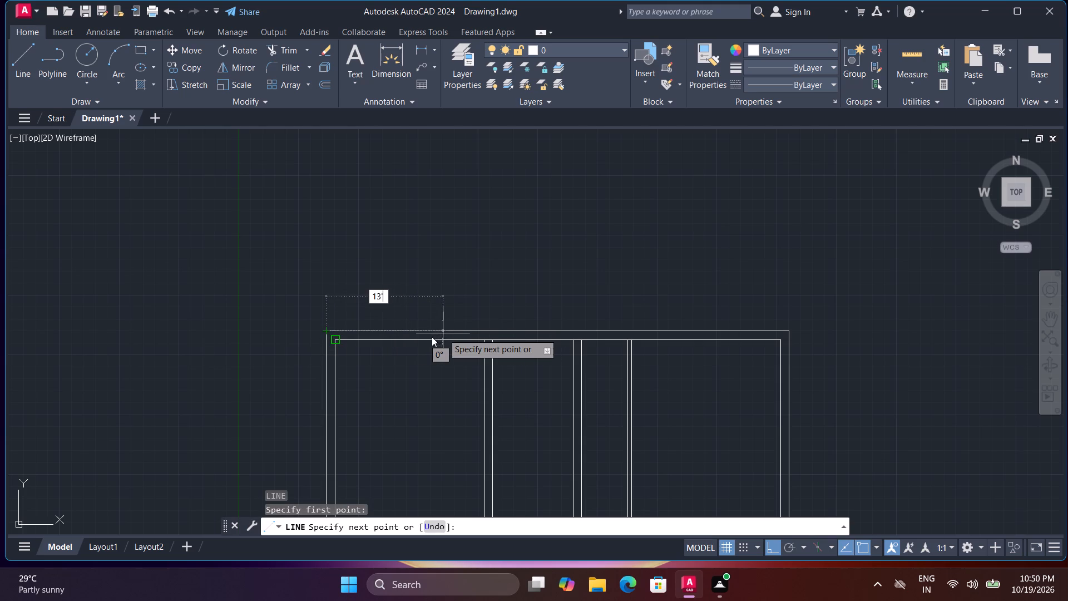
pyautogui.write('9"')
pyautogui.press('Return')
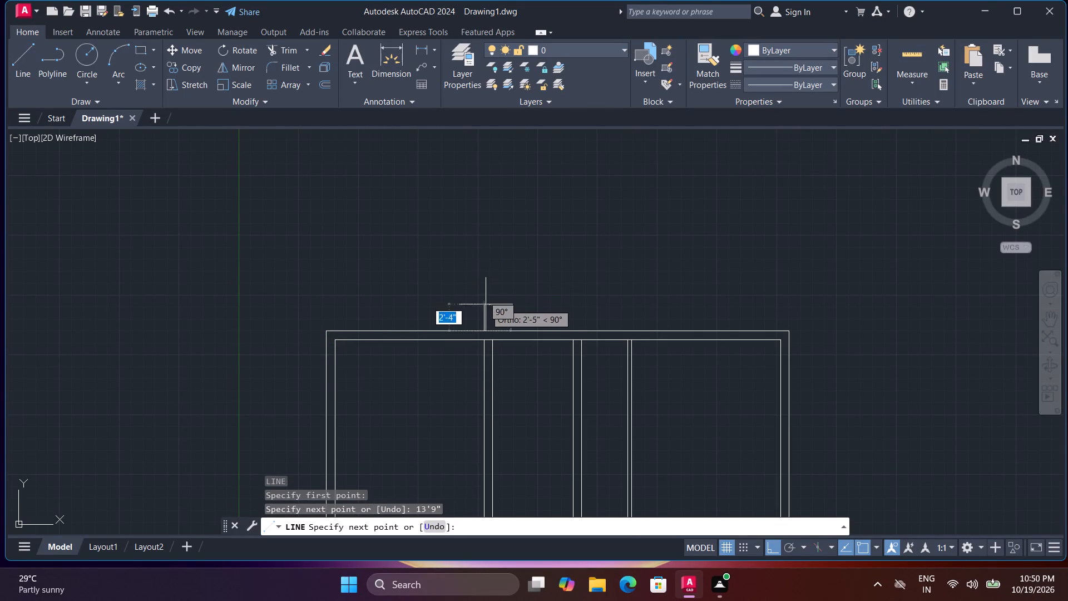
pyautogui.click(484, 306)
pyautogui.press('space')
# Draw a line 8'6" to the right from the first marker's base, ending with a second short vertical marker upward.
pyautogui.press('space')
pyautogui.click(486, 331)
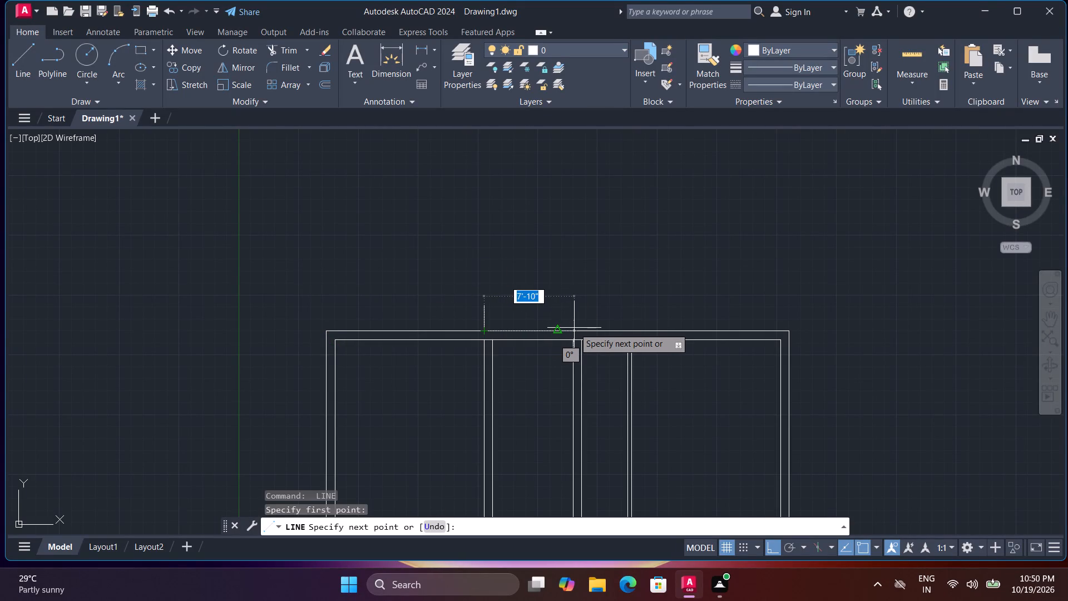
pyautogui.write("8'")
pyautogui.write('6"')
pyautogui.press('Return')
pyautogui.click(578, 299)
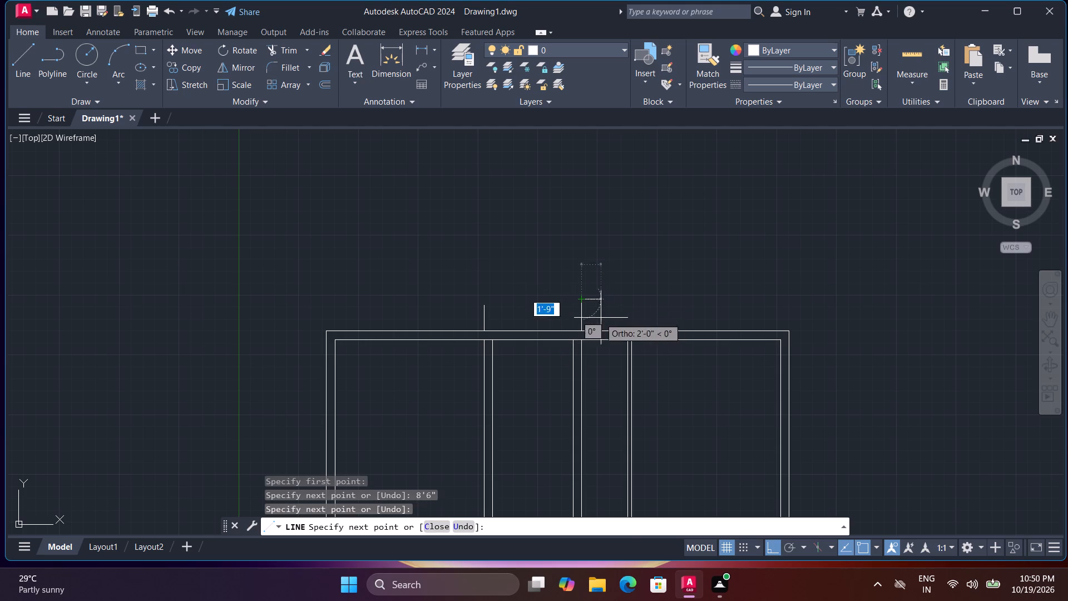
pyautogui.press('space')
# Draw a line 18'1" to the right from the second marker's base, ending with a third vertical marker upward.
pyautogui.press('space')
pyautogui.click(581, 329)
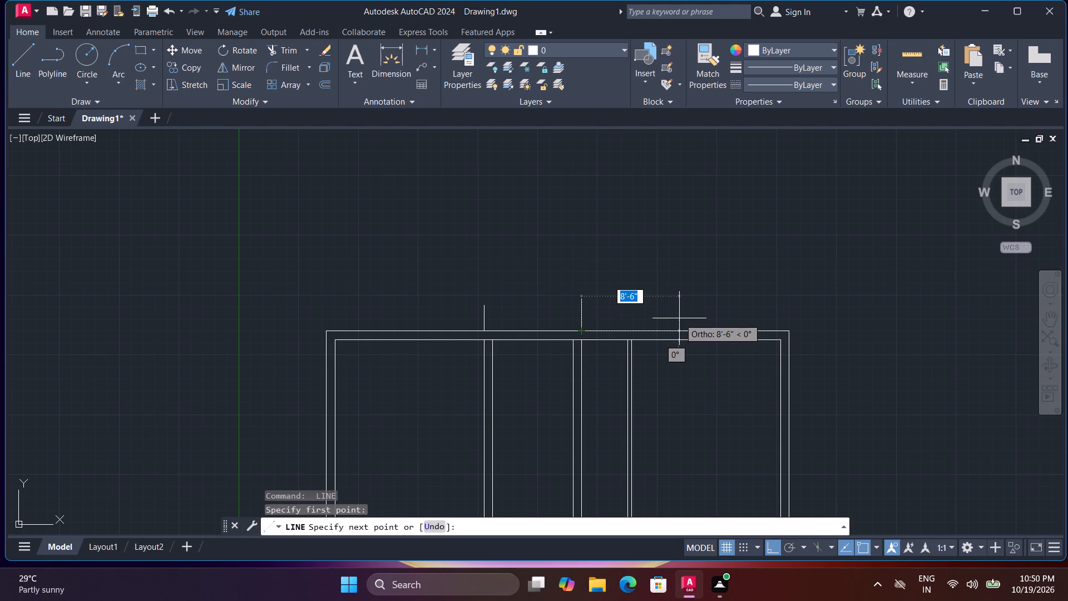
pyautogui.write('18')
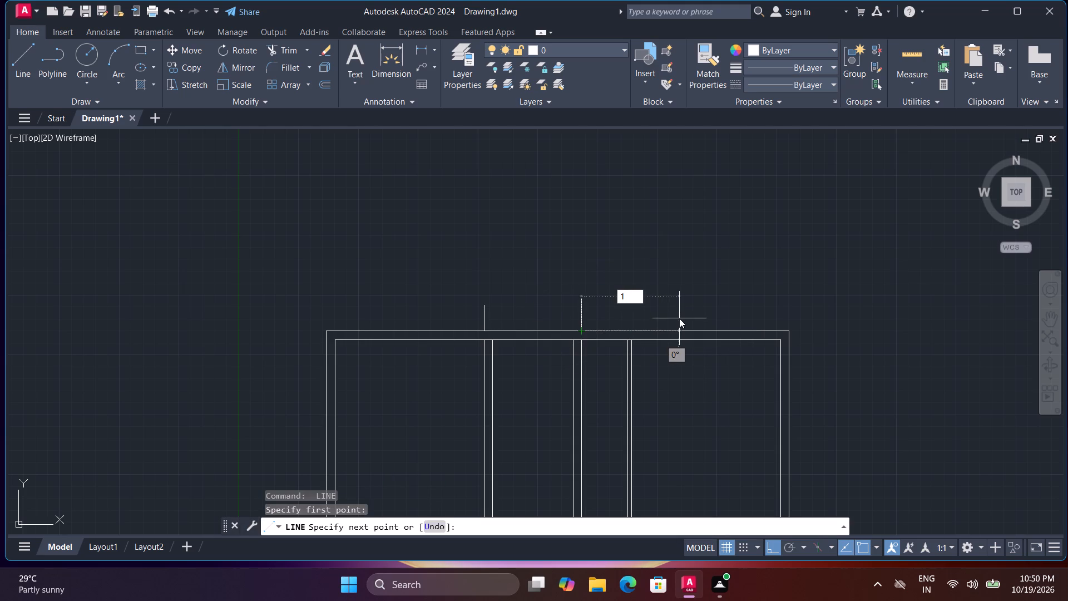
pyautogui.press("'")
pyautogui.press('1')
pyautogui.hotkey('shift', '"')
pyautogui.press('Return')
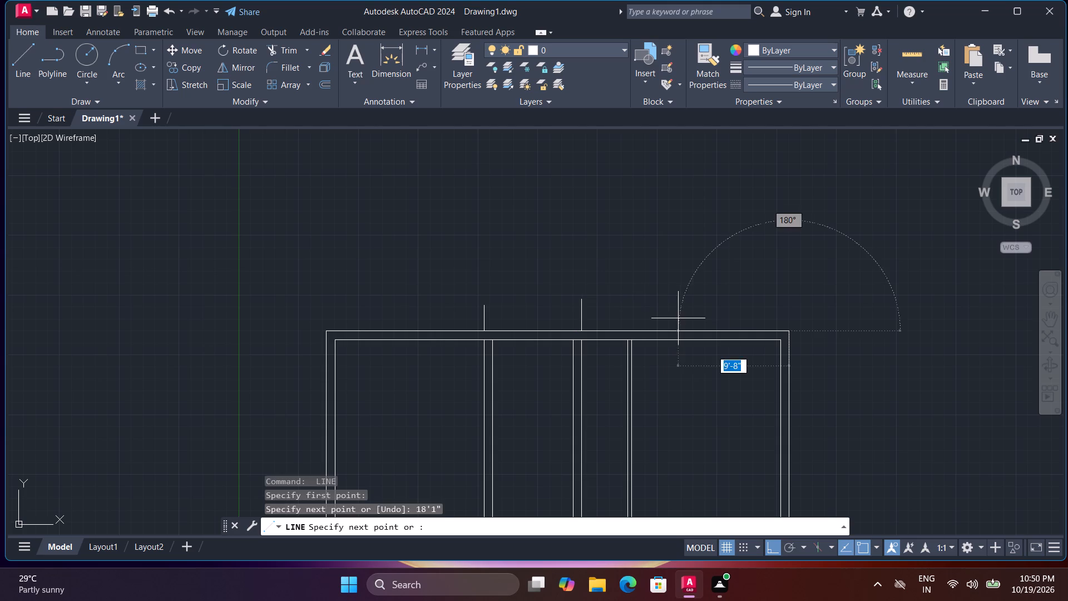
pyautogui.click(801, 285)
pyautogui.press('space')
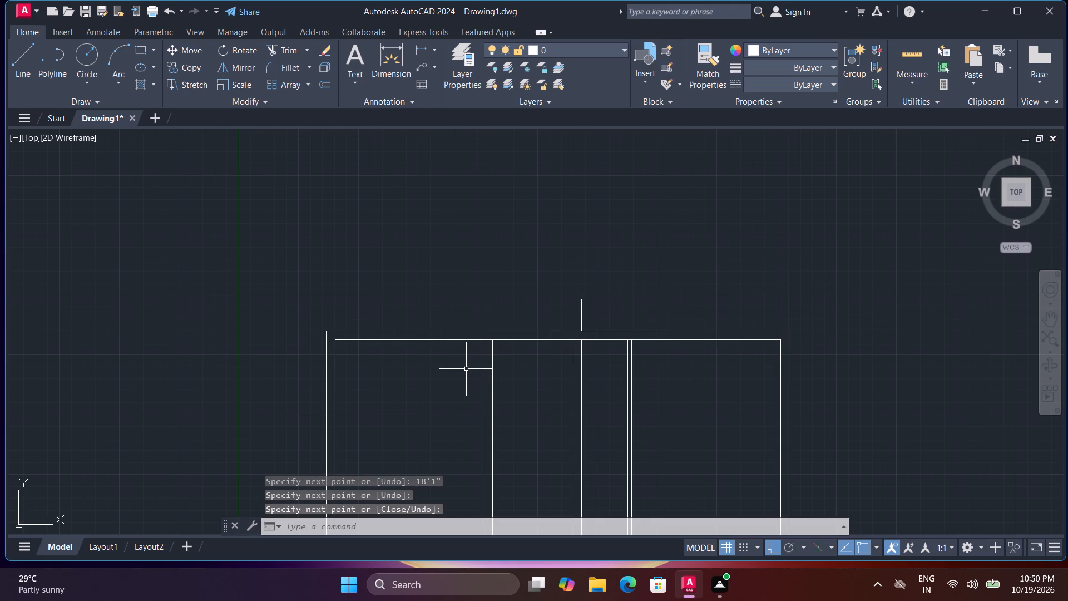
# Trim away all the vertical interior partition lines with a fence across them, leaving the outer walls and markers.
pyautogui.press('t')
pyautogui.write('r')
pyautogui.press('space')
pyautogui.click(466, 358)
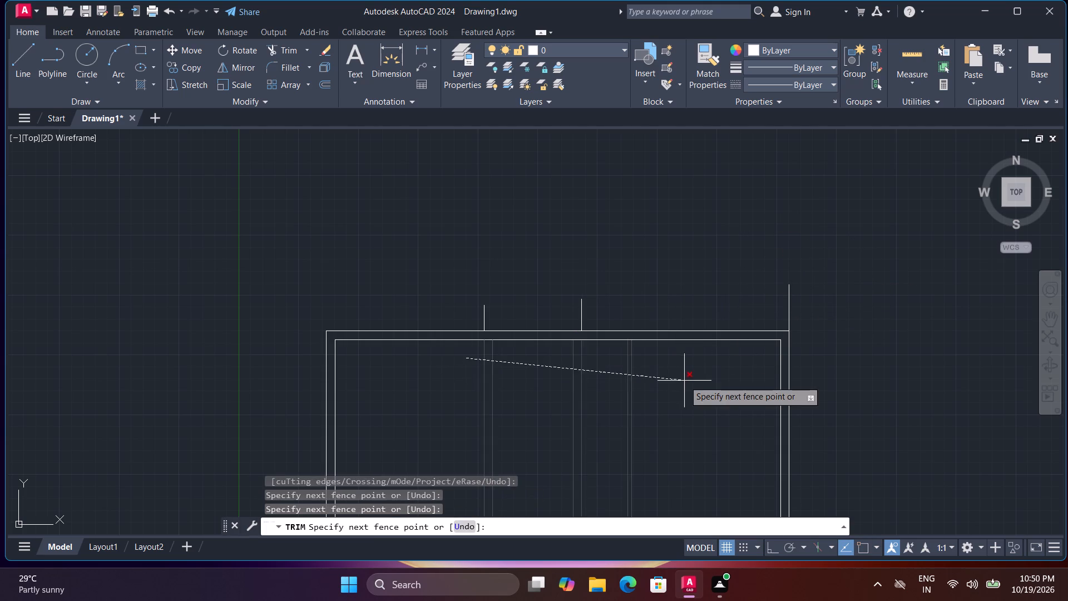
pyautogui.click(684, 381)
pyautogui.scroll(-3, 681, 398)
pyautogui.scroll(3, 650, 384)
pyautogui.moveTo(612, 411); pyautogui.dragTo(606, 357, button='middle')
pyautogui.press('l')
pyautogui.press('space')
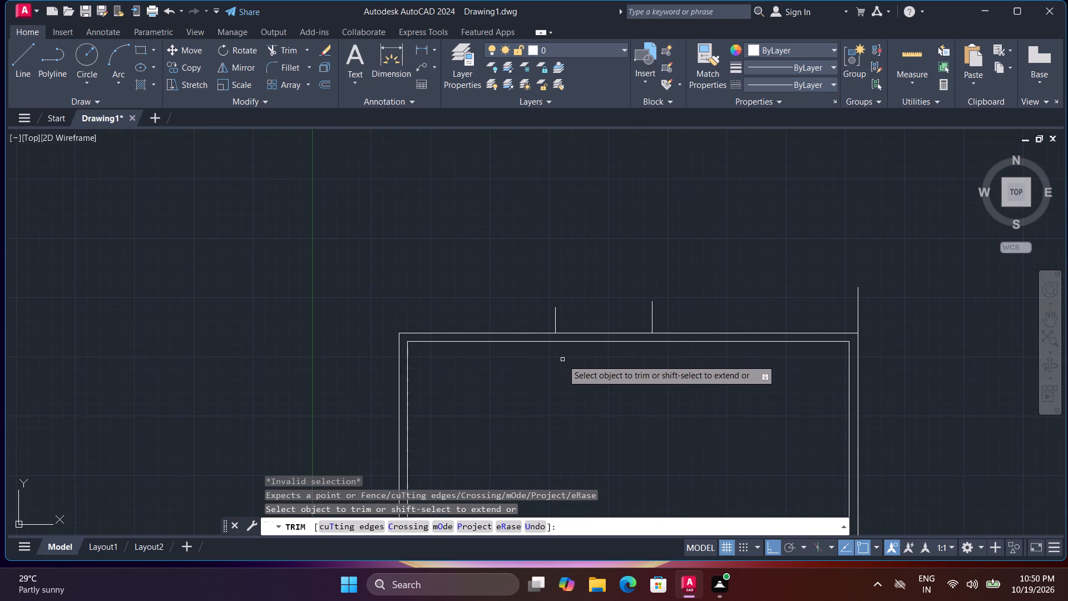
pyautogui.press('Escape')
pyautogui.press('Escape')
pyautogui.press('Escape')
pyautogui.press('Escape')
pyautogui.press('Escape')
pyautogui.press('Escape')
pyautogui.press('Escape')
pyautogui.press('Escape')
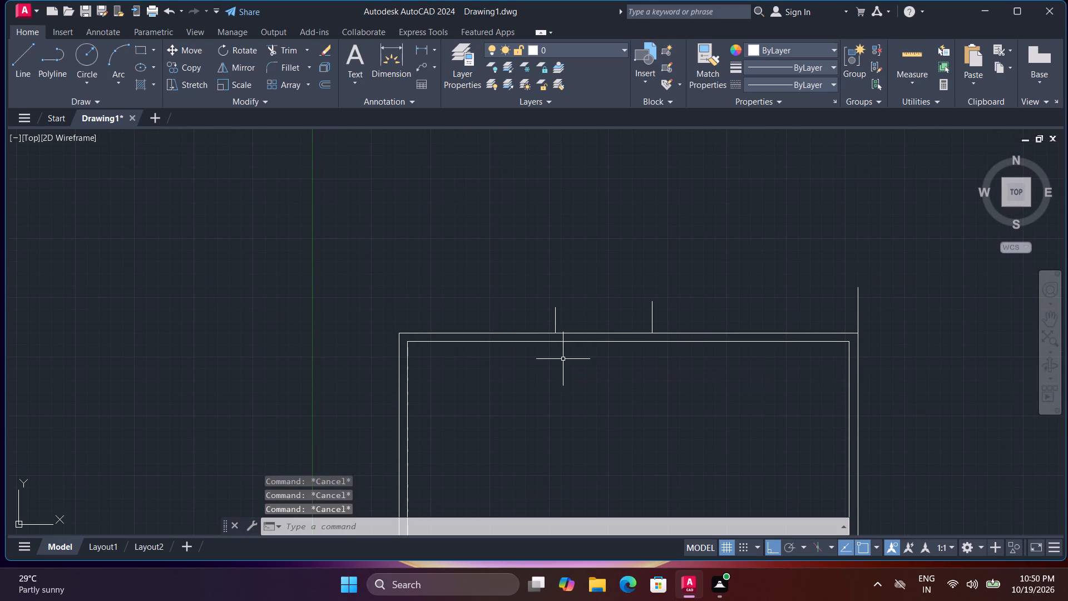
# Draw a vertical line from the top wall's inner face below the 13'9" marker downward, stopping short of the bottom wall.
pyautogui.write('l')
pyautogui.press('space')
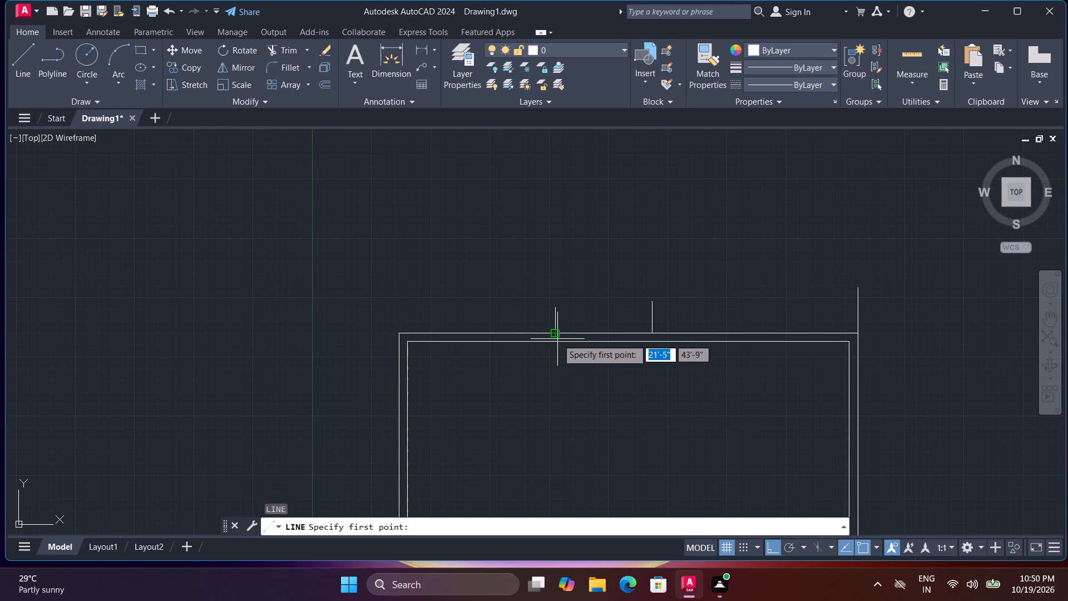
pyautogui.click(556, 343)
pyautogui.moveTo(565, 437); pyautogui.dragTo(570, 349, button='middle')
pyautogui.scroll(-1, 565, 390)
pyautogui.moveTo(567, 432); pyautogui.dragTo(585, 268, button='middle')
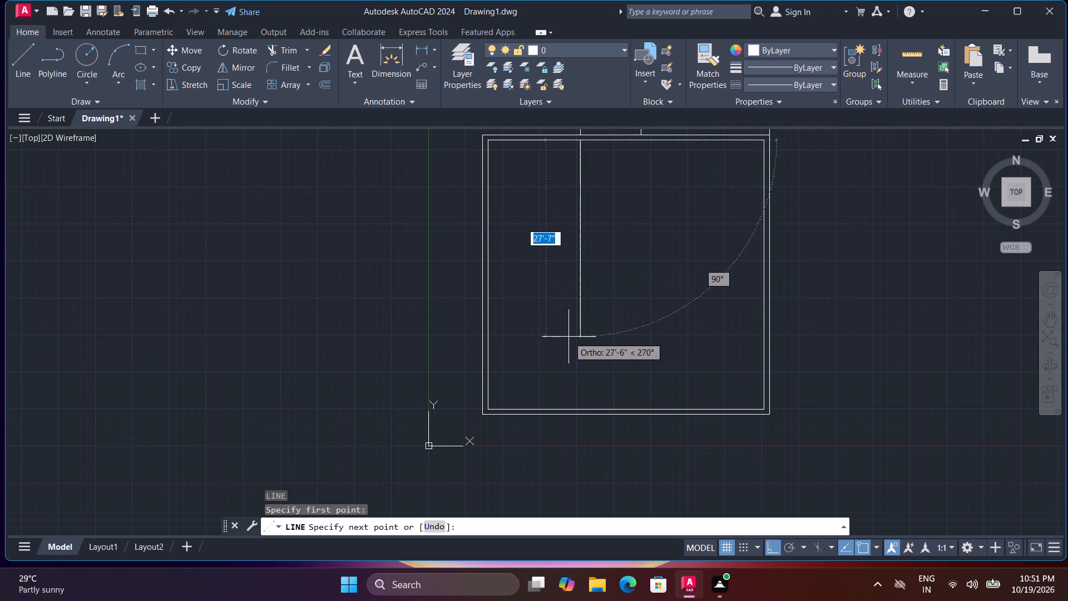
pyautogui.moveTo(577, 346); pyautogui.dragTo(579, 339)
pyautogui.press('space')
# Draw a vertical line from the top wall's inner face below the 8'6" marker, ending above the first partition line's lower end.
pyautogui.moveTo(650, 173); pyautogui.dragTo(662, 304, button='middle')
pyautogui.press('space')
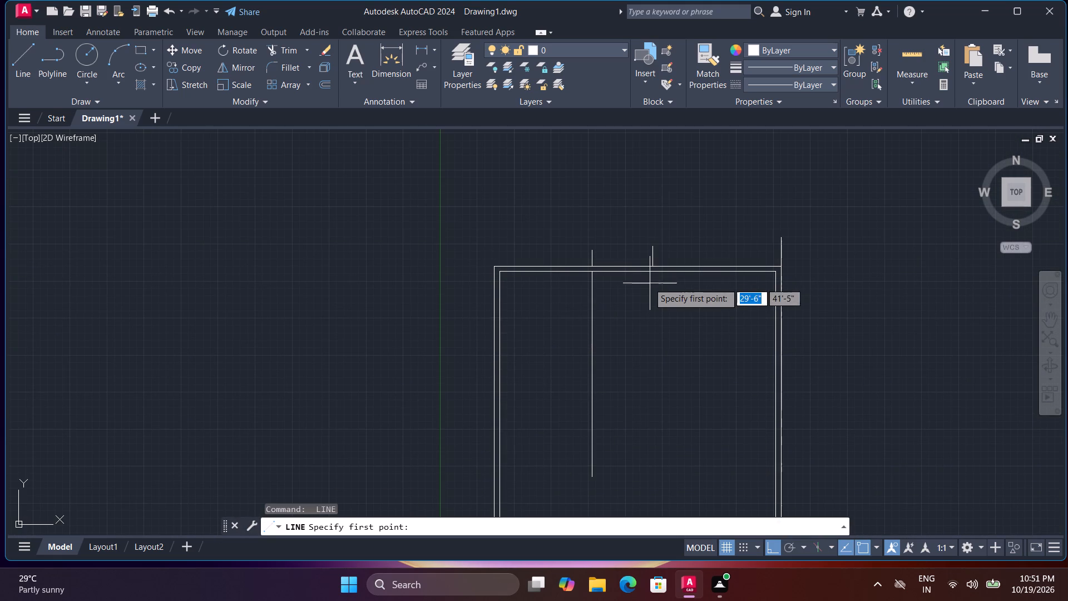
pyautogui.scroll(4, 653, 272)
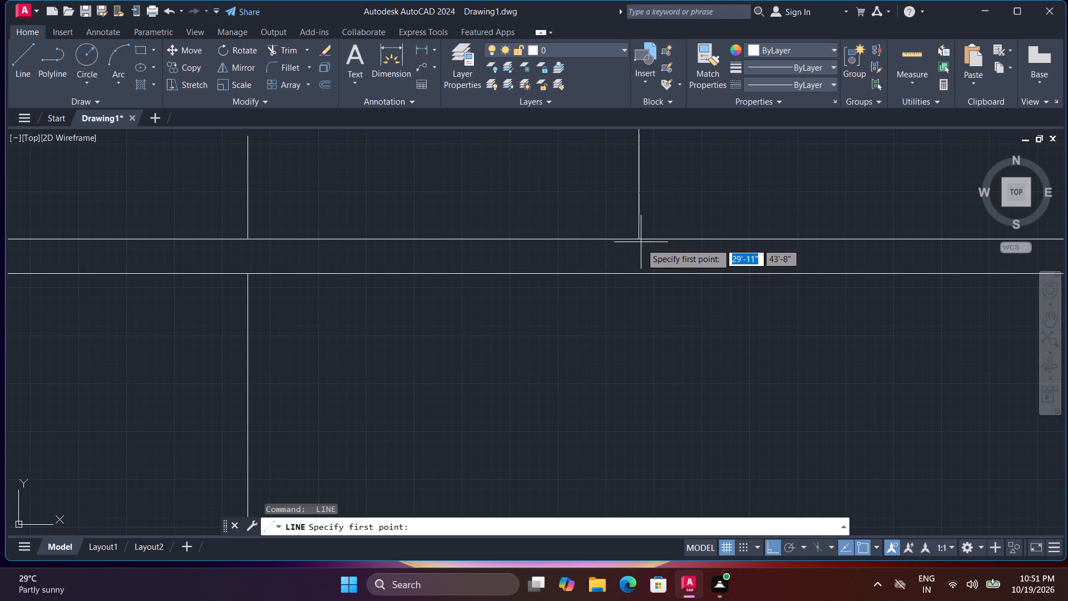
pyautogui.click(636, 278)
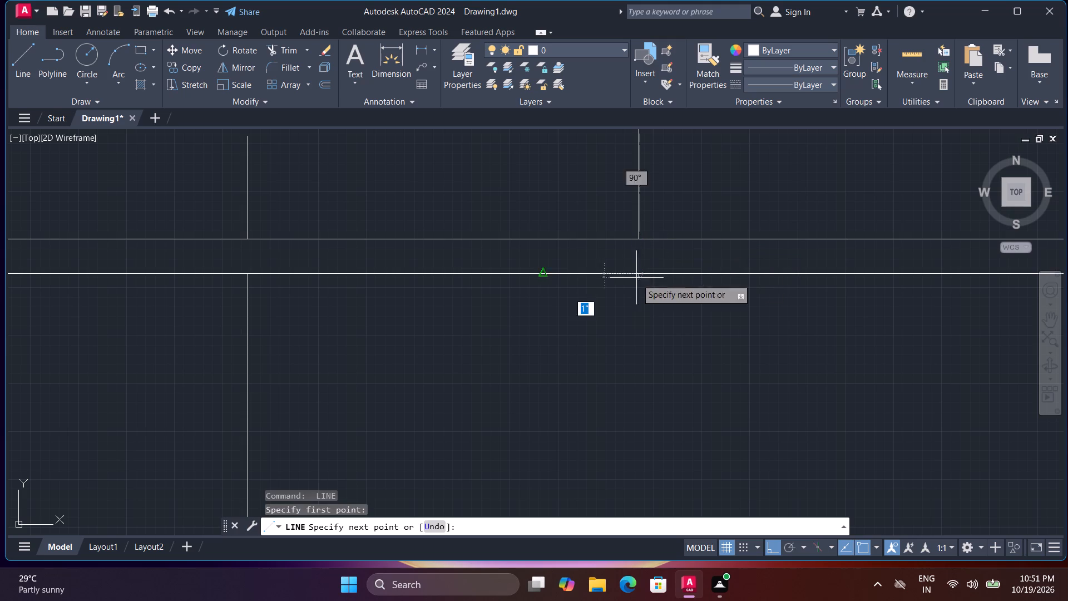
pyautogui.scroll(-3, 638, 392)
pyautogui.moveTo(627, 410); pyautogui.dragTo(629, 335, button='middle')
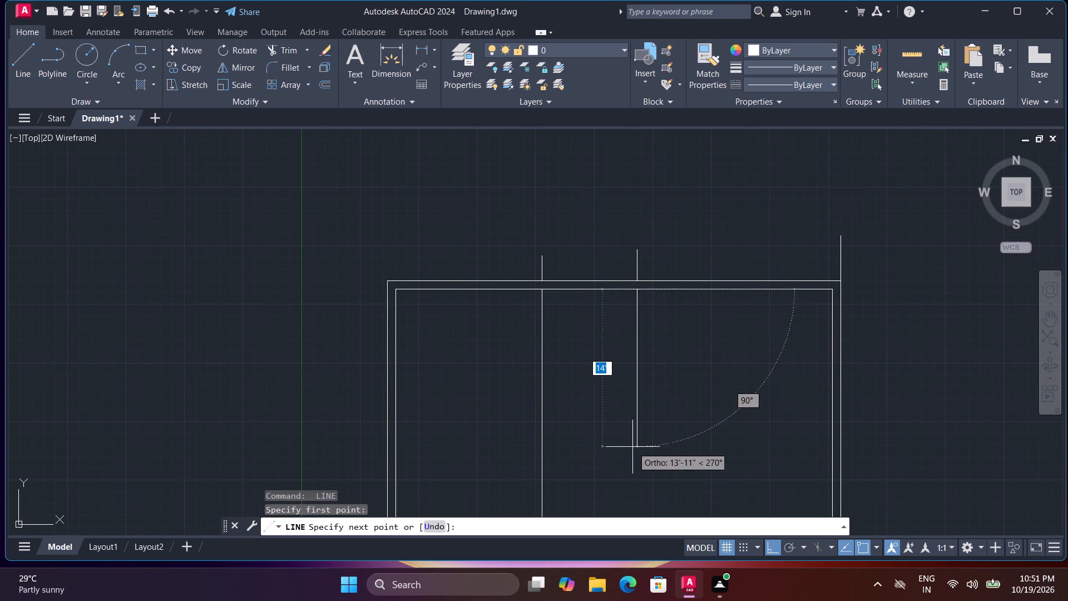
pyautogui.click(637, 455)
pyautogui.press('space')
# Offset the two vertical partition lines by 9", the first to the right and the second to the left.
pyautogui.moveTo(687, 371); pyautogui.dragTo(671, 365, button='middle')
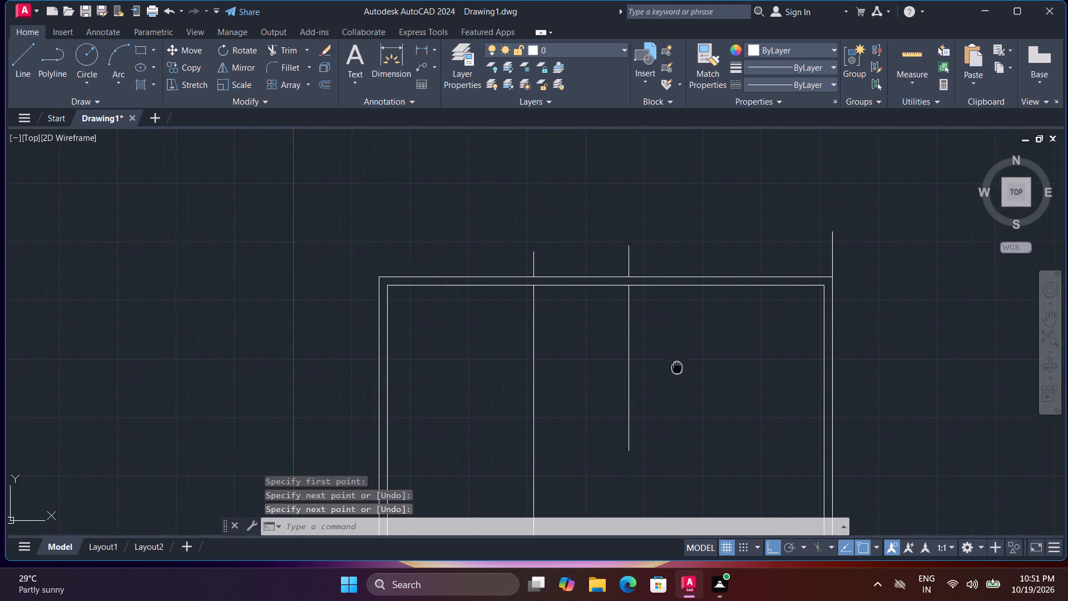
pyautogui.moveTo(671, 365); pyautogui.dragTo(665, 361, button='middle')
pyautogui.middleClick(664, 361)
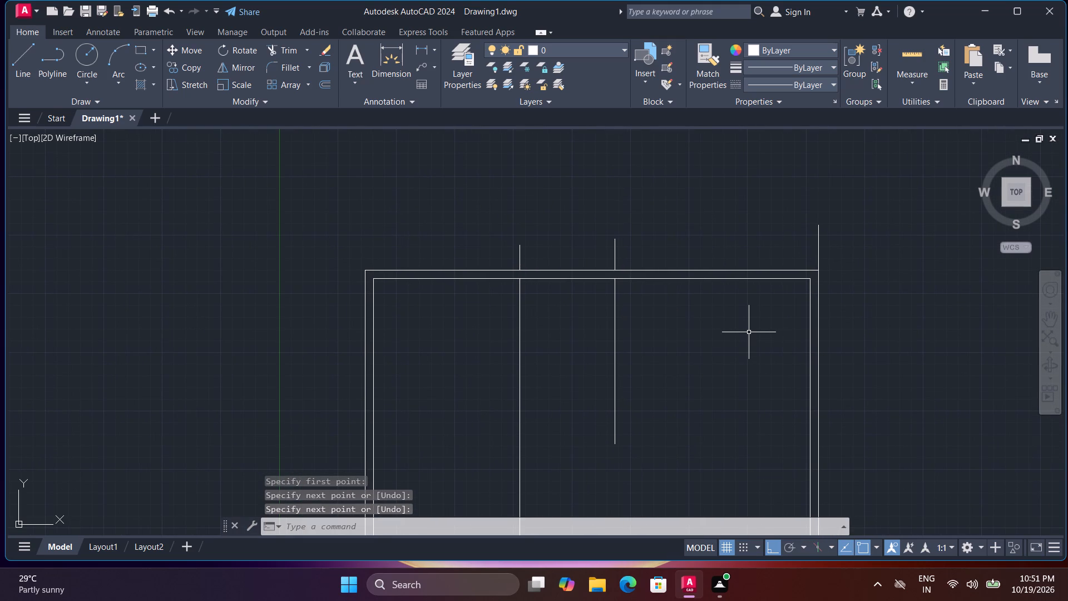
pyautogui.write('o t')
pyautogui.press('space')
pyautogui.click(519, 312)
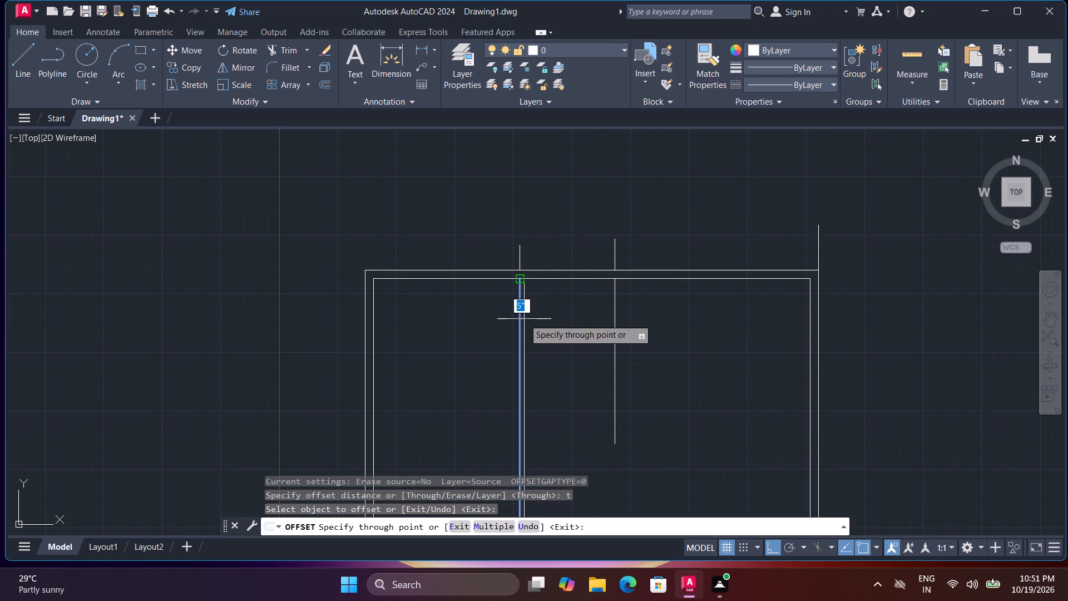
pyautogui.write('9"')
pyautogui.press('Return')
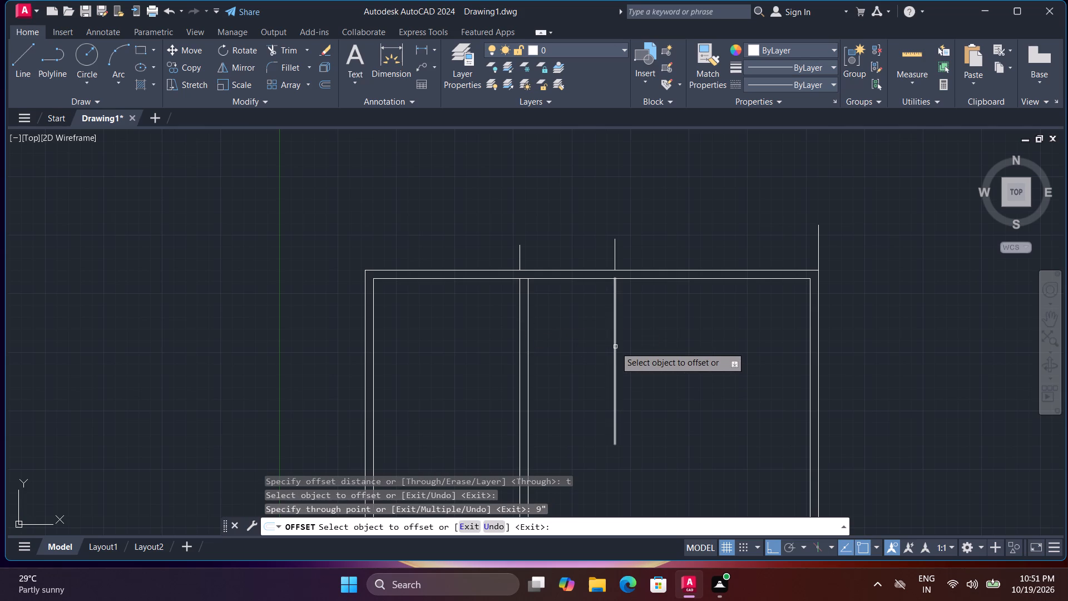
pyautogui.click(615, 347)
pyautogui.write('9"')
pyautogui.press('Return')
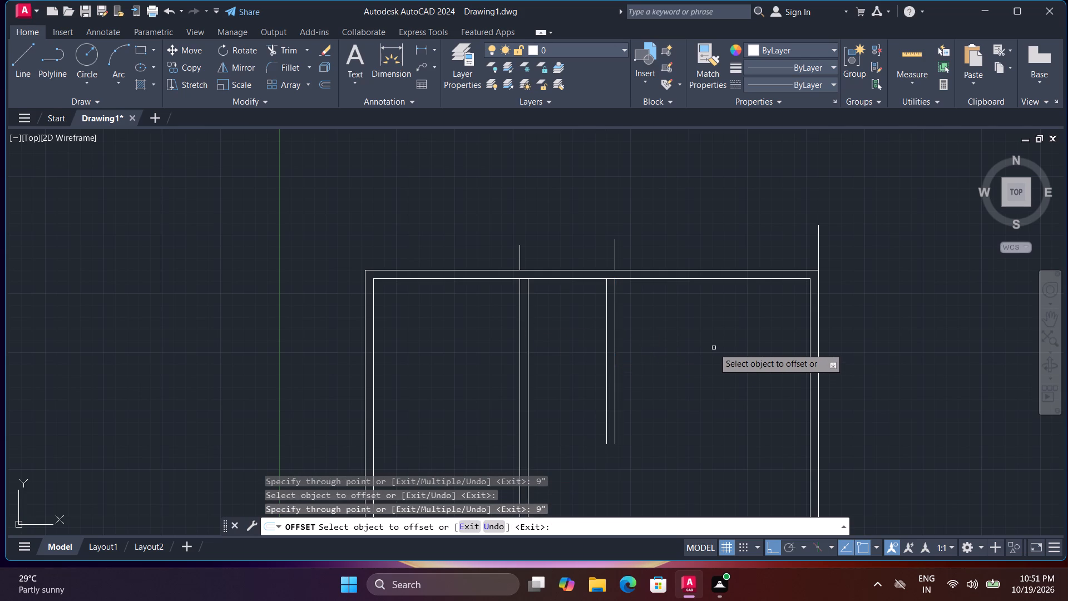
# Offset the second partition's right line 4'0" to the right, and offset that copy another 4" to the right.
pyautogui.click(614, 313)
pyautogui.press('4')
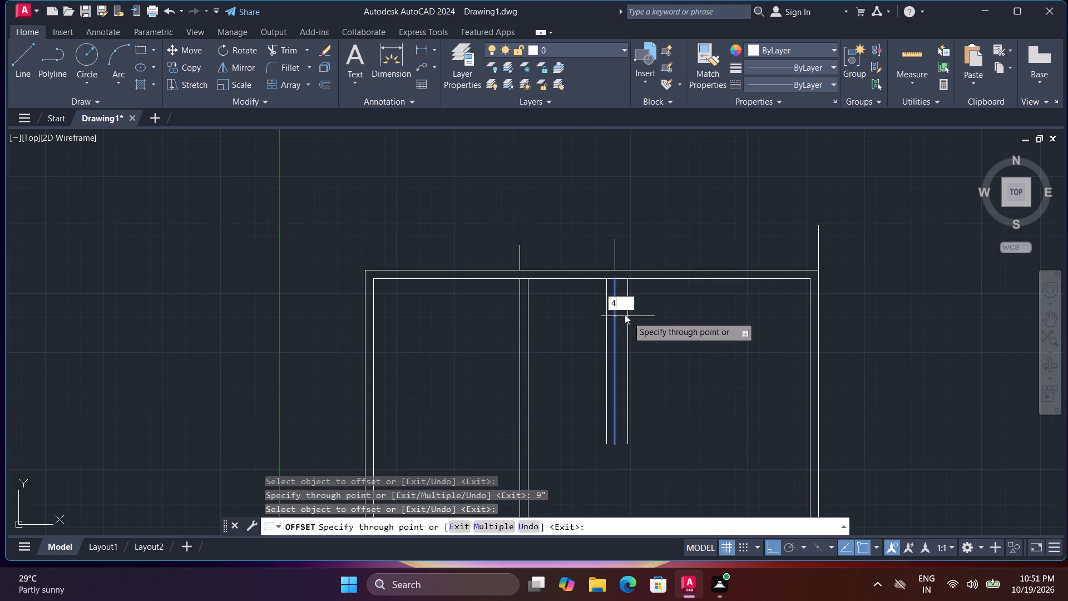
pyautogui.press("'")
pyautogui.write('0"')
pyautogui.press('Return')
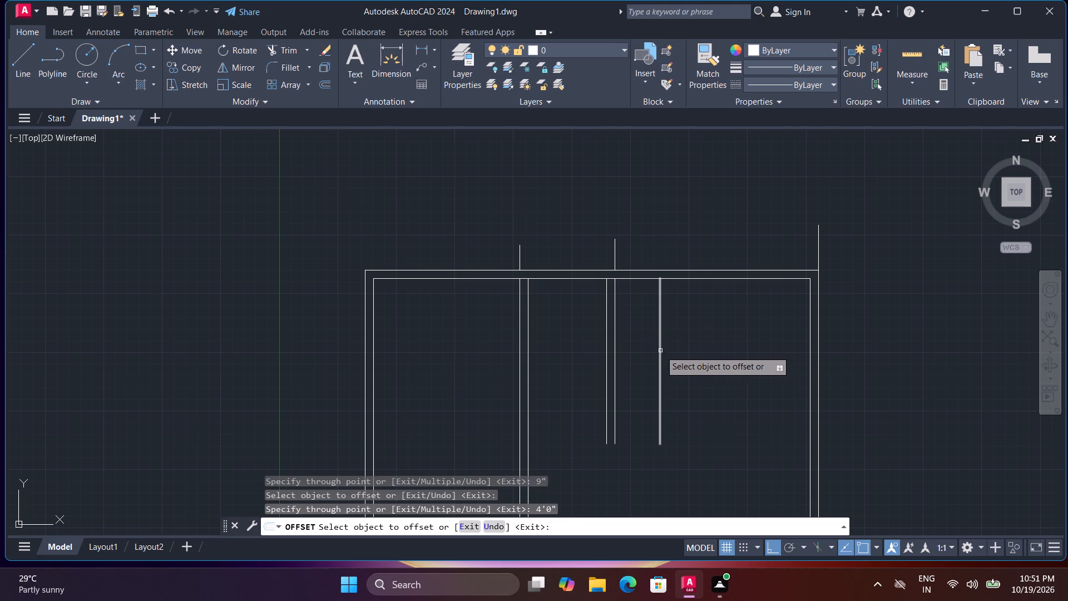
pyautogui.click(661, 351)
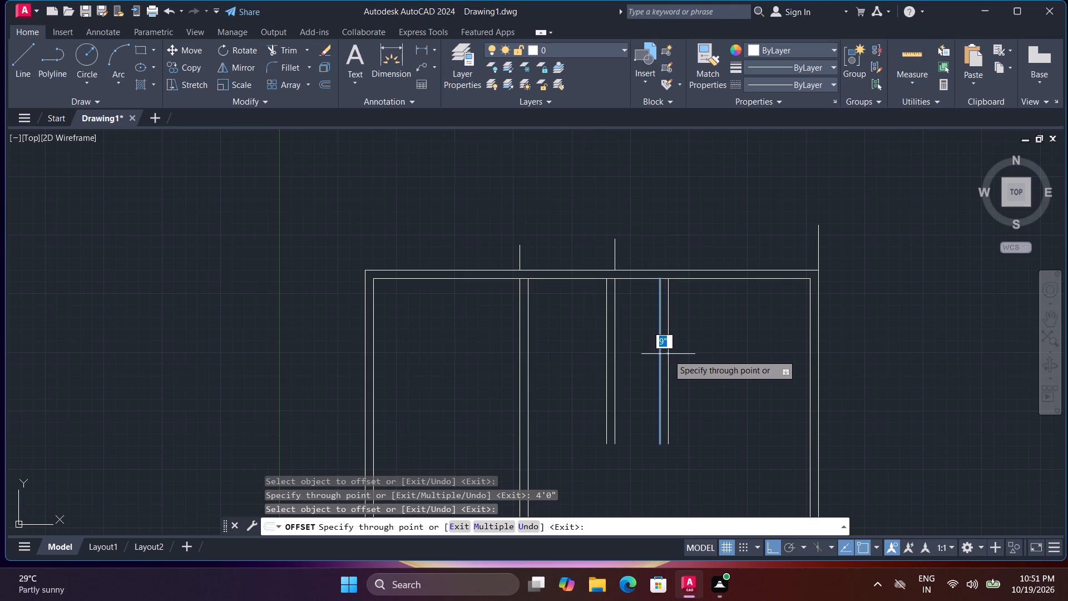
pyautogui.press('4')
pyautogui.hotkey('shift', '"')
pyautogui.press('Return')
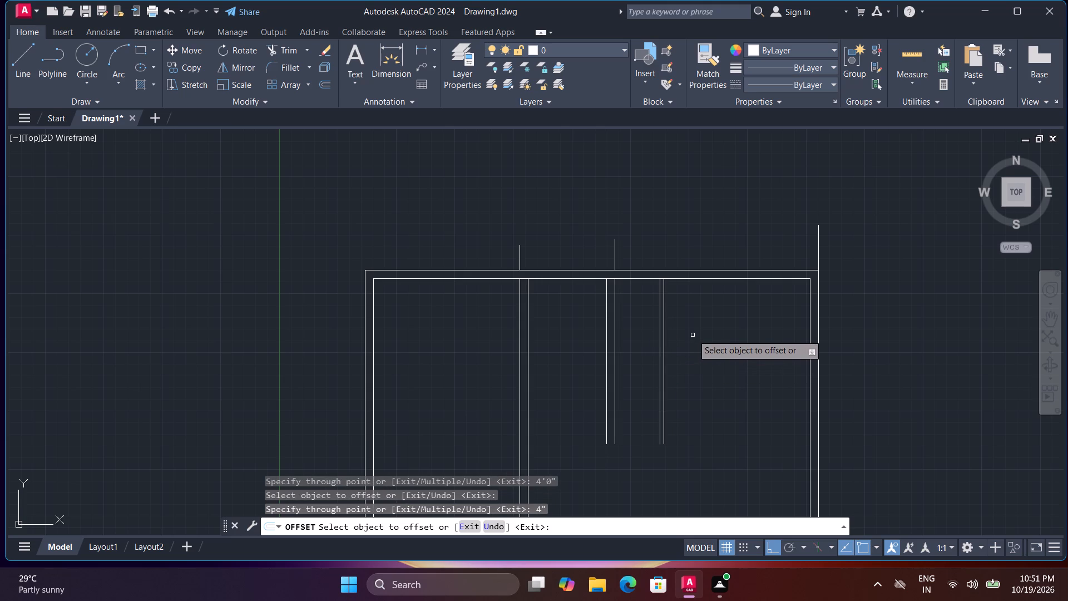
pyautogui.moveTo(693, 334); pyautogui.dragTo(695, 302, button='middle')
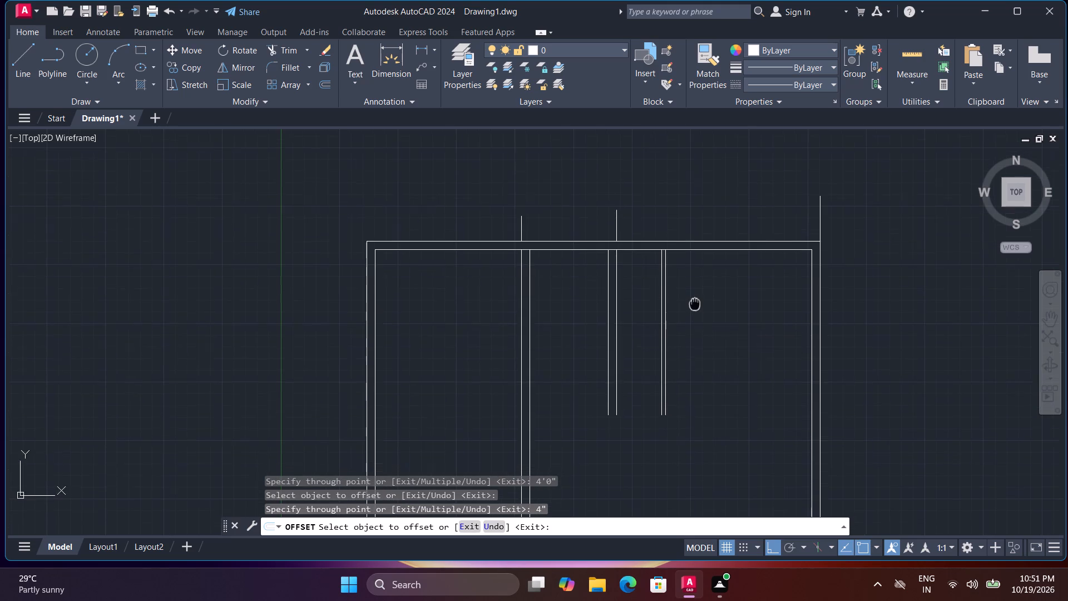
pyautogui.moveTo(695, 302); pyautogui.dragTo(695, 285, button='middle')
pyautogui.middleClick(696, 284)
pyautogui.middleClick(696, 284)
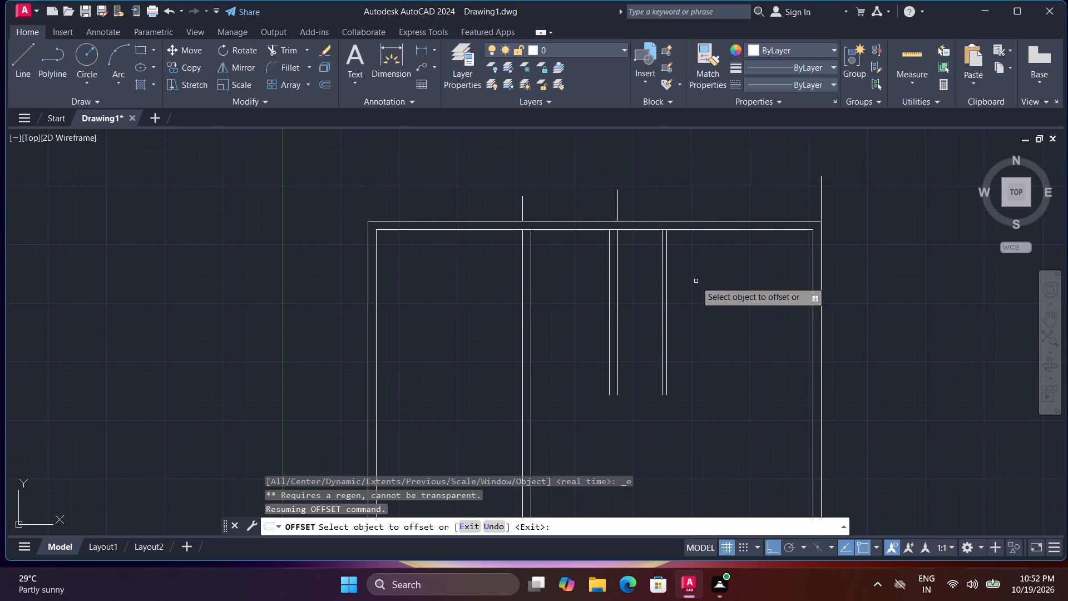
pyautogui.press('Escape')
# Trim the top wall's inner line between the two faces of each of the three vertical partitions.
pyautogui.write('tr')
pyautogui.press('space')
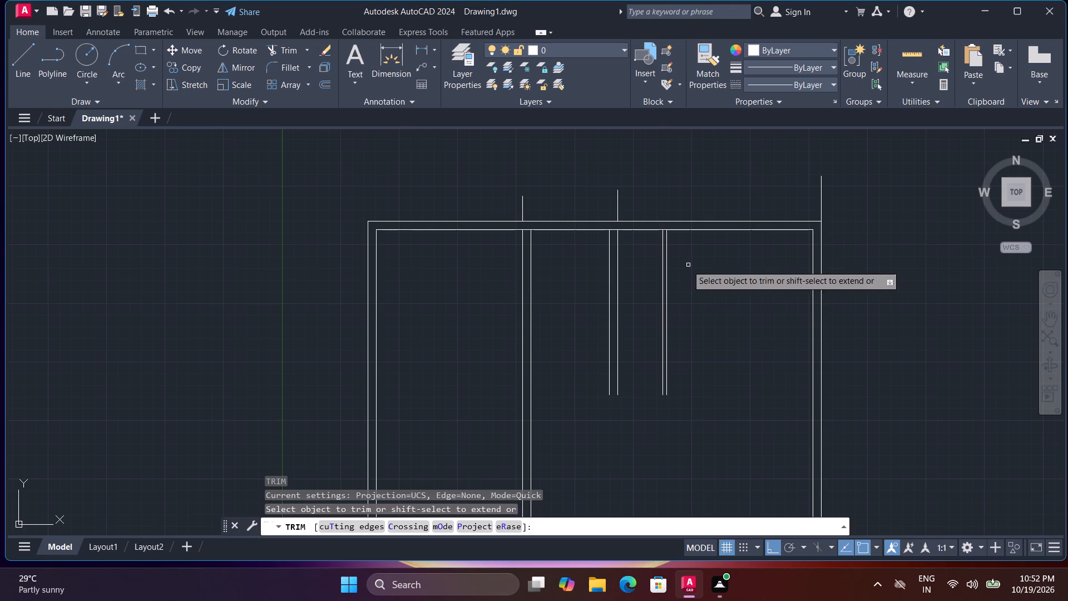
pyautogui.scroll(2, 658, 238)
pyautogui.click(671, 225)
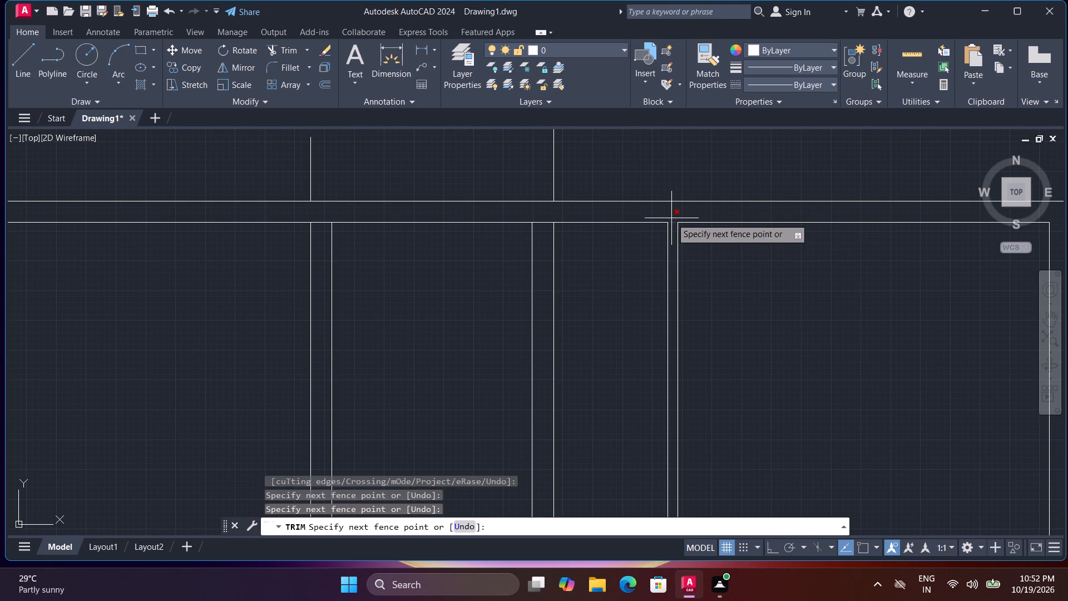
pyautogui.click(671, 218)
pyautogui.click(541, 220)
pyautogui.click(542, 225)
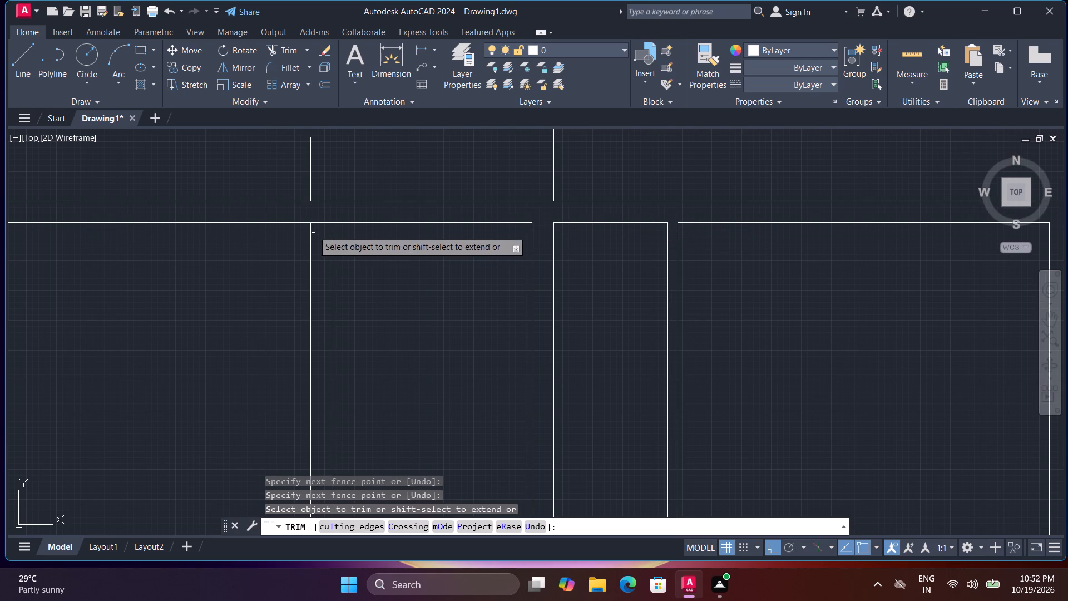
pyautogui.click(322, 229)
pyautogui.click(321, 216)
# Trim away the three short vertical markers above the top wall with a fence across them.
pyautogui.scroll(-3, 322, 216)
pyautogui.click(300, 206)
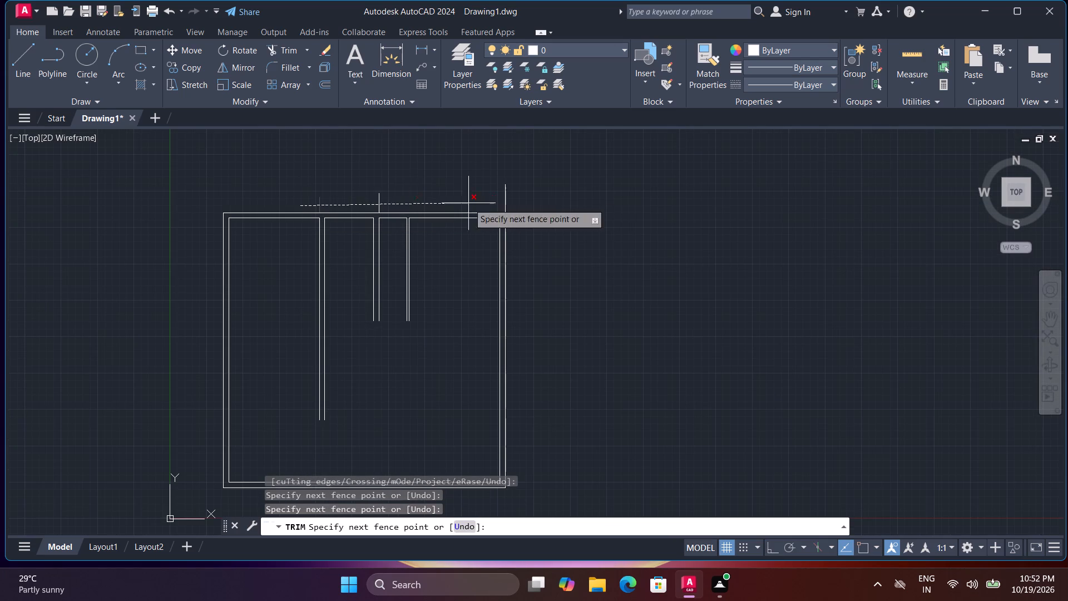
pyautogui.click(559, 203)
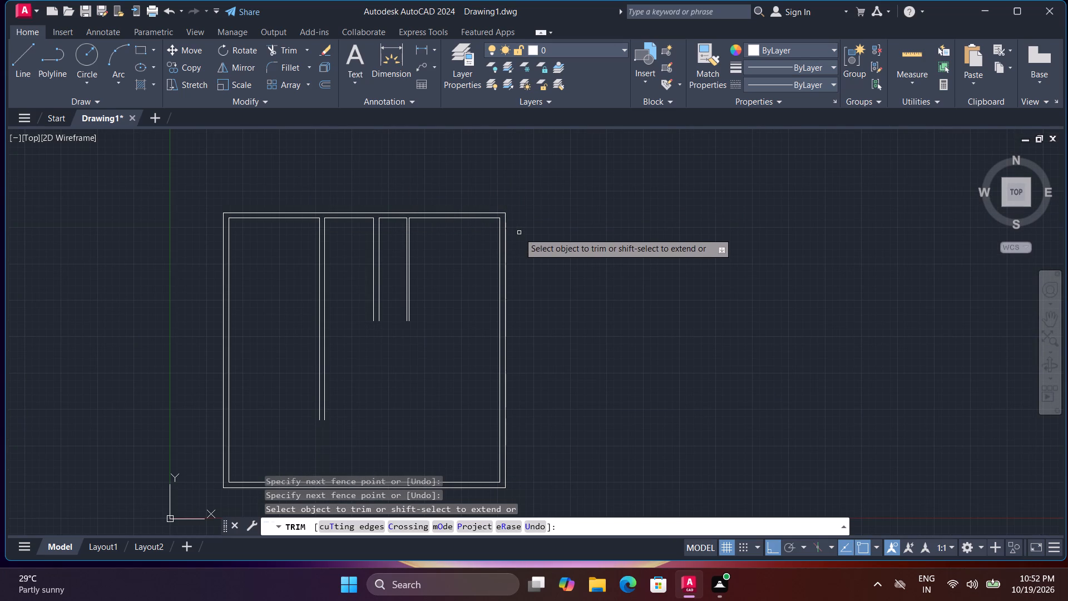
pyautogui.press('Escape')
pyautogui.press('Escape')
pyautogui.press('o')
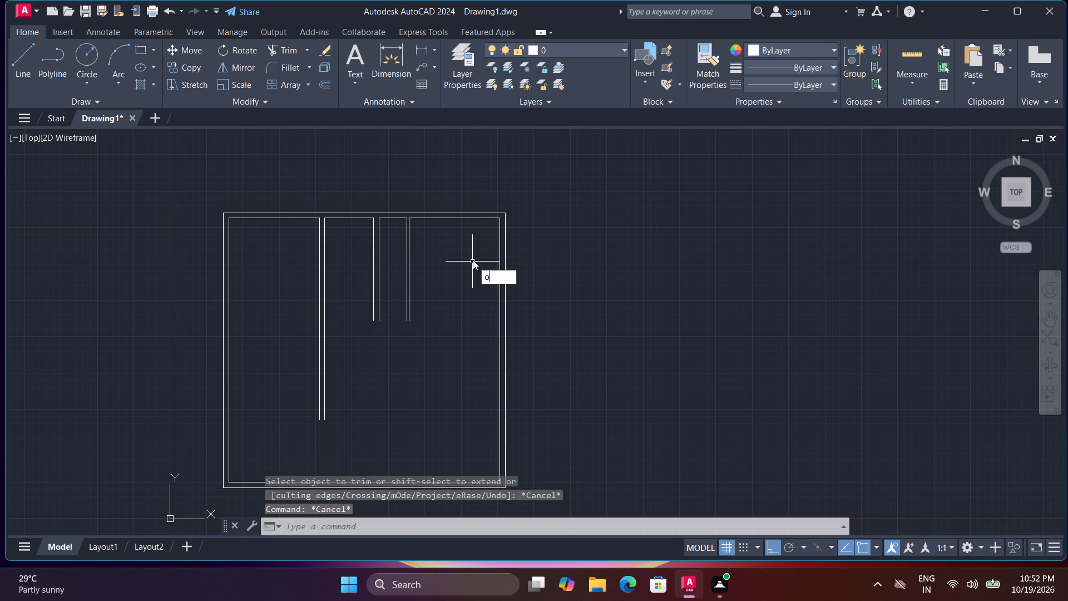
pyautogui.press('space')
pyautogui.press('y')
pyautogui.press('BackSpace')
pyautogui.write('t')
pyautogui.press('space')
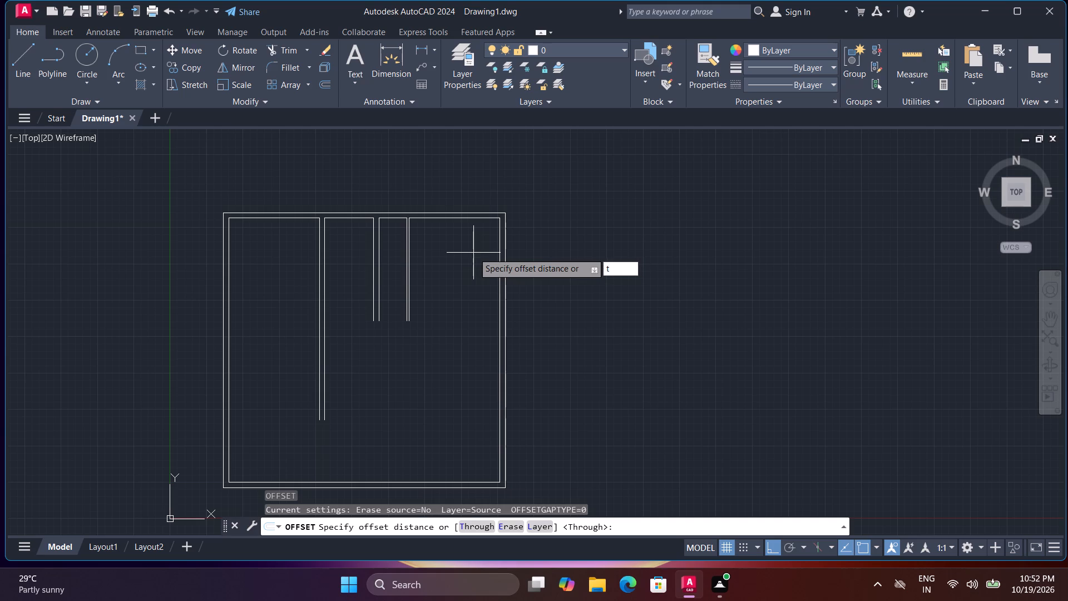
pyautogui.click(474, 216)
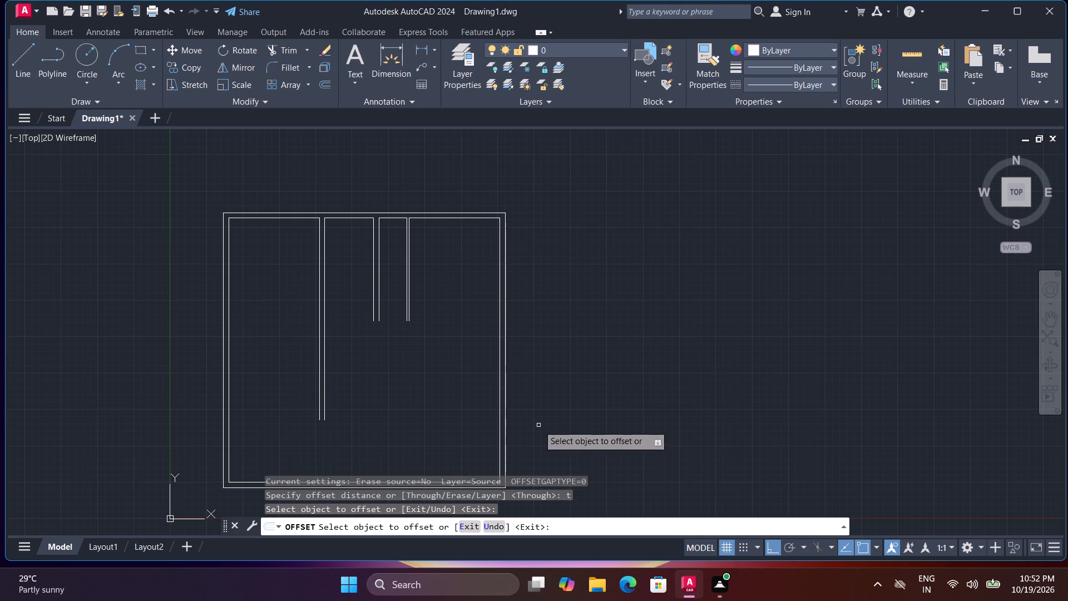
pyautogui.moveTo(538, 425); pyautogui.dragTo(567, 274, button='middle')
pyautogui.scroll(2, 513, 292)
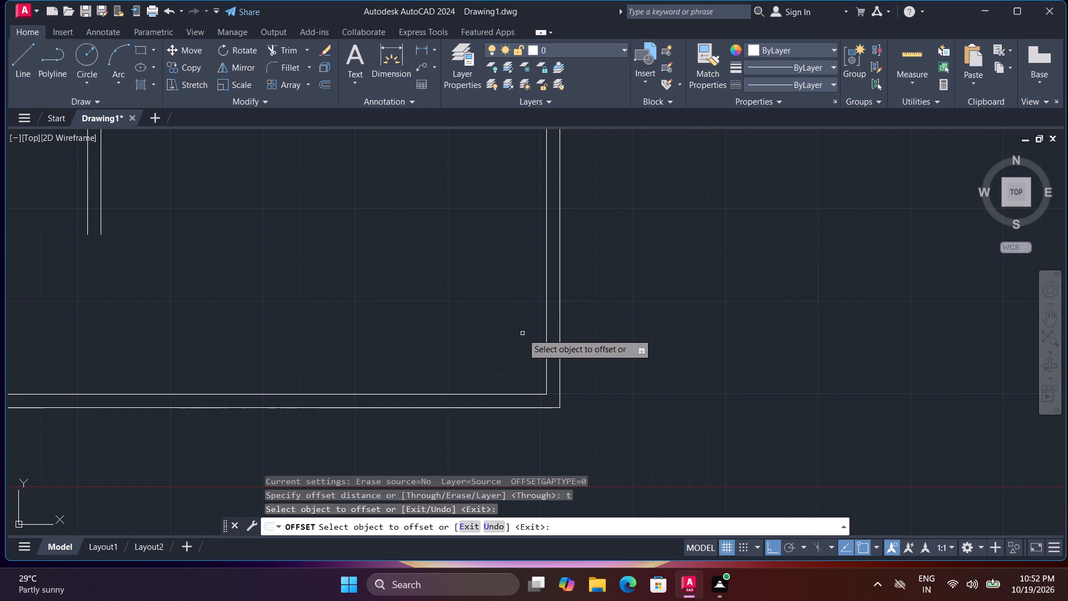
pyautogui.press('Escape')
# Draw a line 12'6" to the left from the outer bottom-right corner, ending with a short vertical marker downward.
pyautogui.press('l')
pyautogui.press('space')
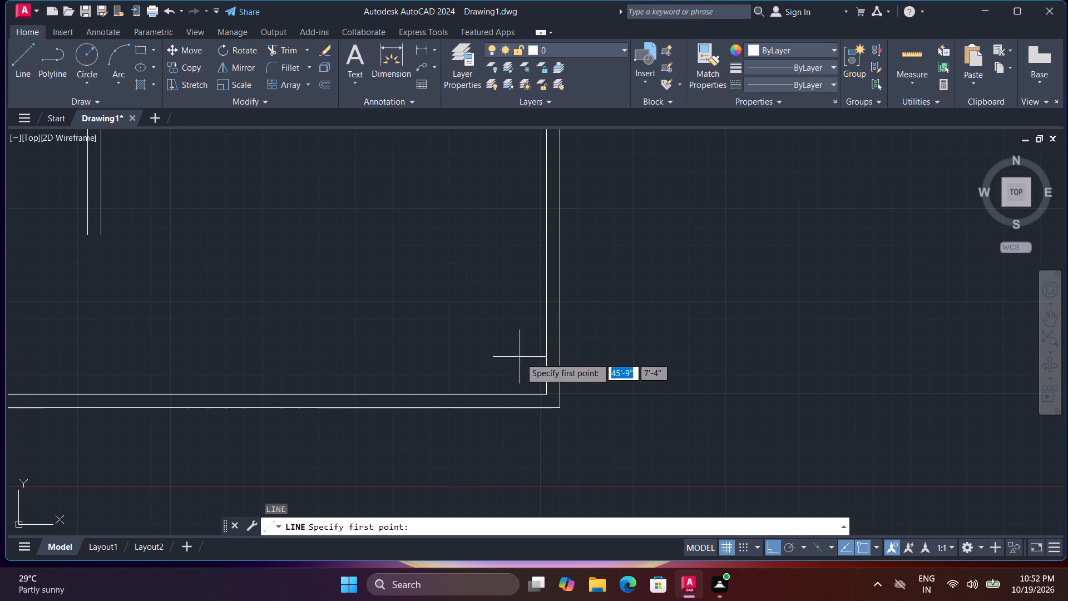
pyautogui.click(560, 410)
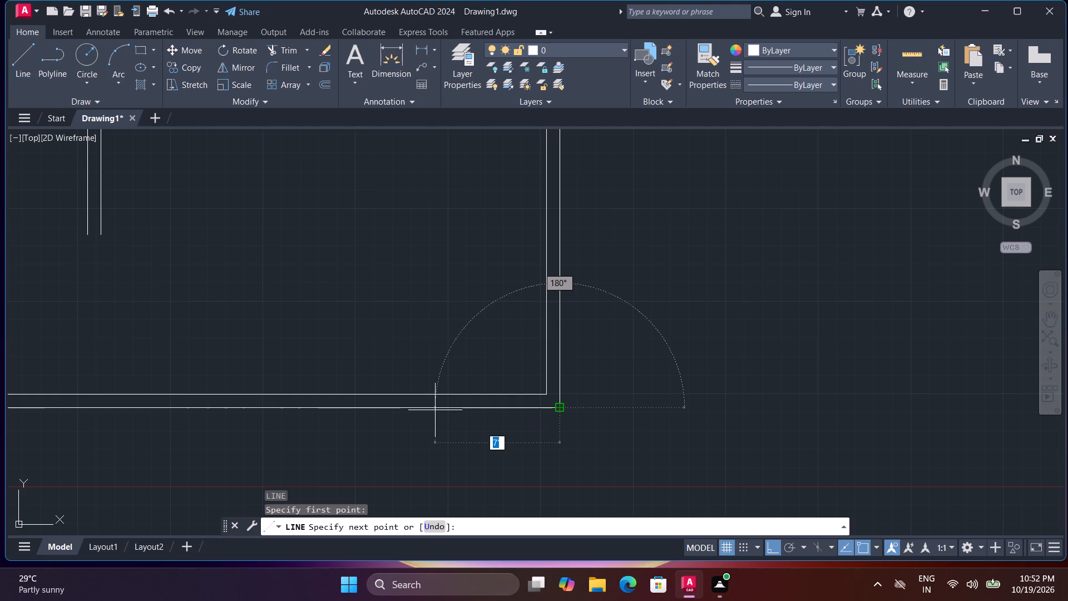
pyautogui.write('12')
pyautogui.write('\'6"')
pyautogui.press('Return')
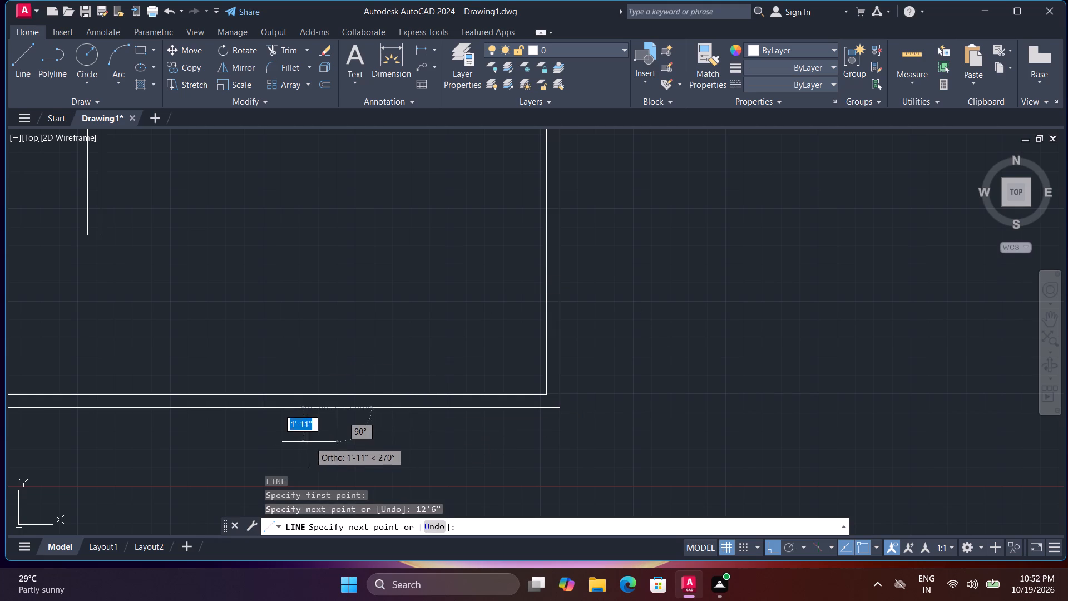
pyautogui.click(333, 439)
pyautogui.moveTo(383, 452); pyautogui.dragTo(518, 457, button='middle')
pyautogui.press('space')
# Draw a line 11'6" to the left from the 12'6" marker's top, ending with a second short vertical marker downward.
pyautogui.press('space')
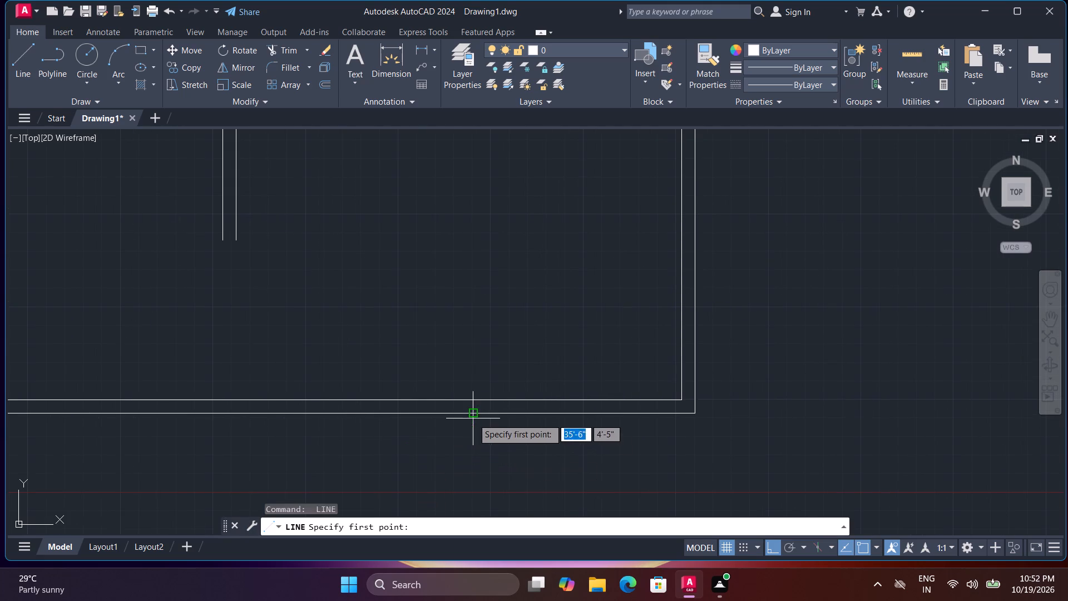
pyautogui.click(471, 416)
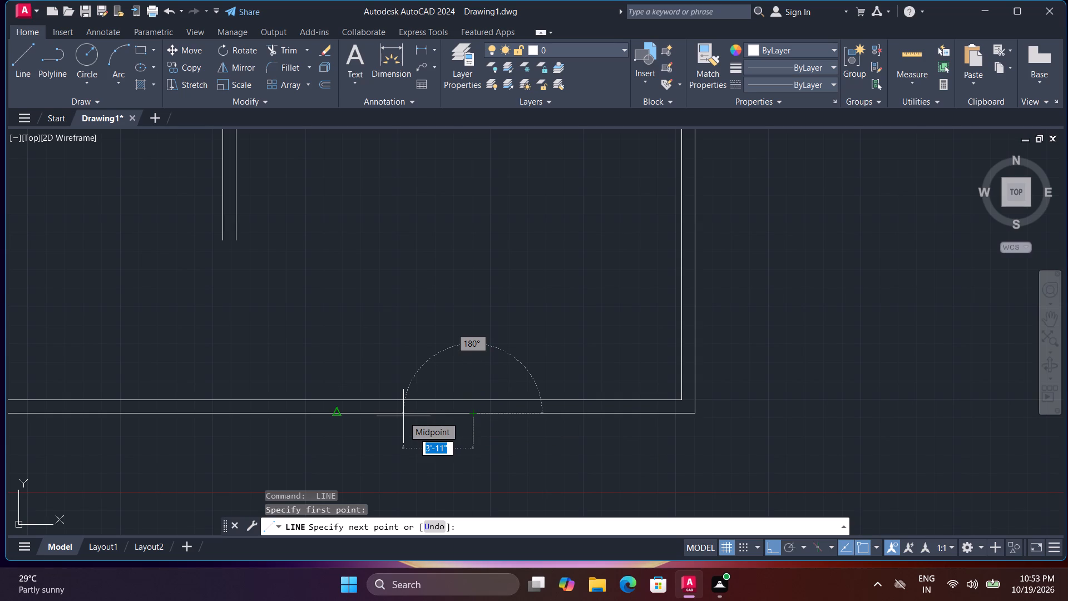
pyautogui.write('11\'6"')
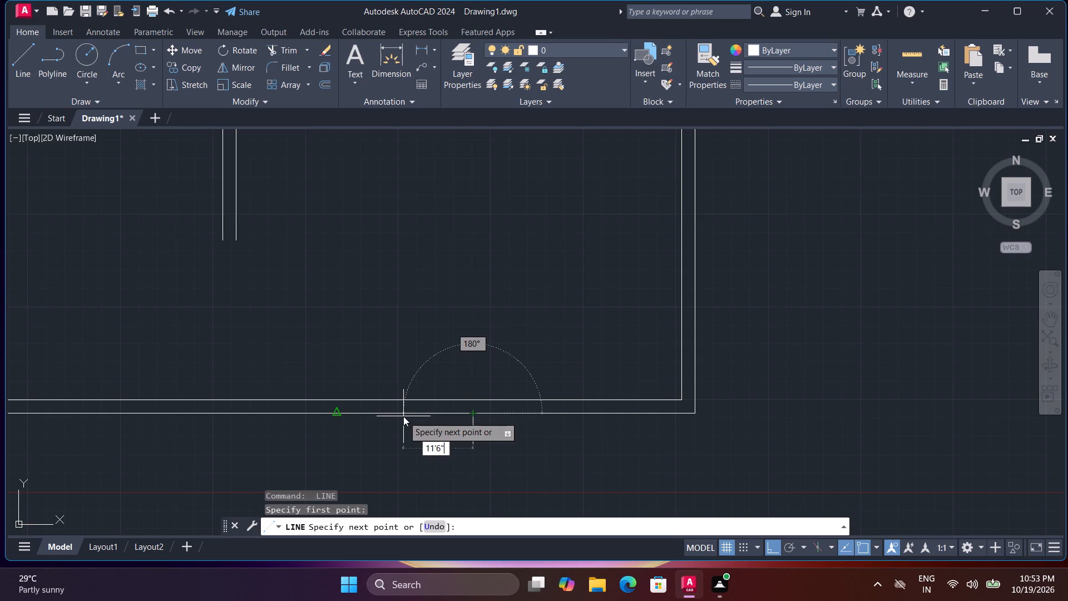
pyautogui.press('Return')
pyautogui.click(268, 441)
pyautogui.moveTo(288, 444); pyautogui.dragTo(492, 472, button='middle')
pyautogui.middleClick(492, 472)
pyautogui.press('space')
# Draw a line 8'3" to the left from the second bottom marker's top, ending with a third short vertical marker downward.
pyautogui.press('space')
pyautogui.click(472, 442)
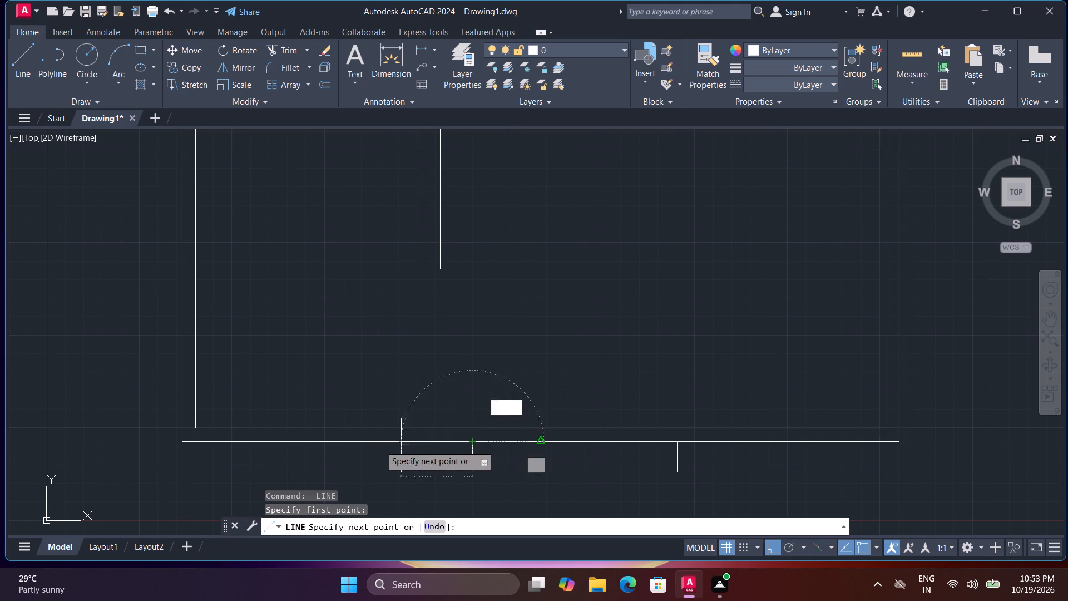
pyautogui.write('8\'3"')
pyautogui.press('Return')
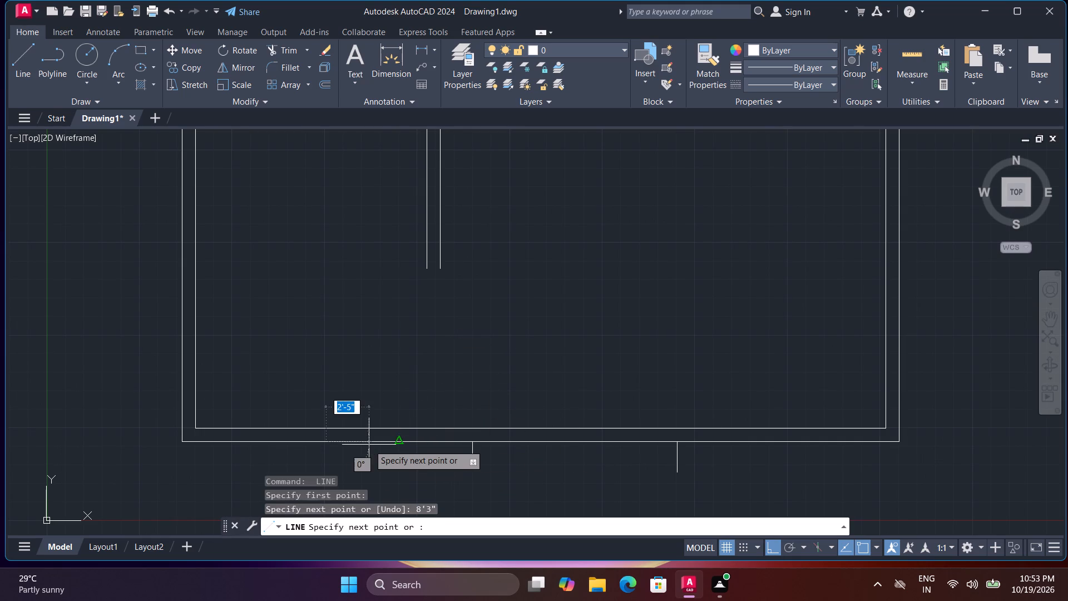
pyautogui.click(313, 471)
pyautogui.moveTo(333, 457); pyautogui.dragTo(431, 491, button='middle')
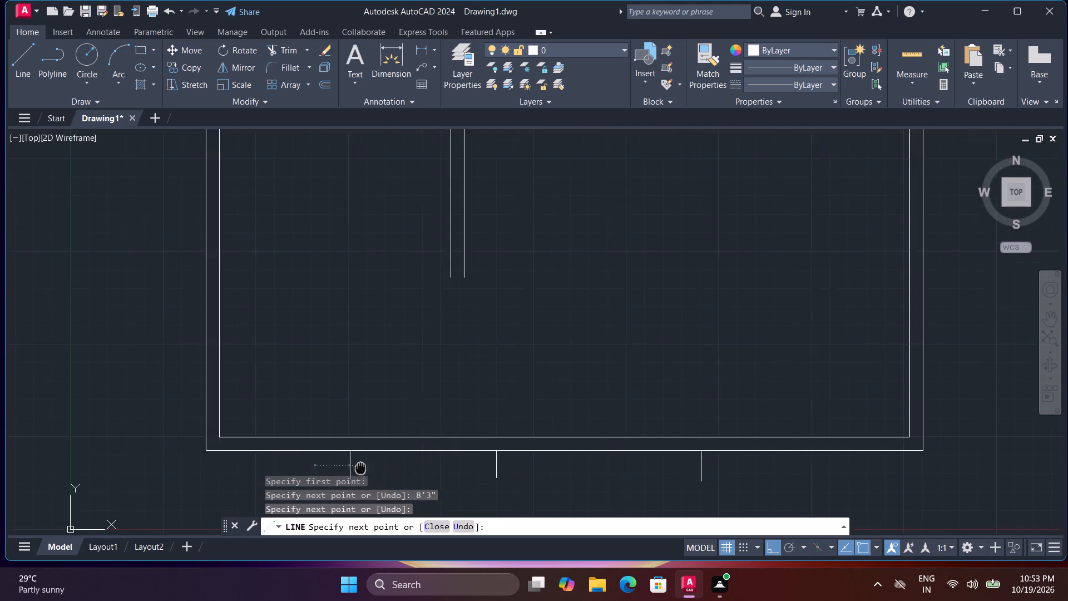
# Draw a line 8'1" to the left from the third bottom marker's top, ending with a fourth short vertical marker downward.
pyautogui.moveTo(431, 491); pyautogui.dragTo(486, 488, button='middle')
pyautogui.moveTo(487, 485); pyautogui.dragTo(489, 479, button='middle')
pyautogui.press('space')
pyautogui.moveTo(496, 481); pyautogui.dragTo(525, 398, button='middle')
pyautogui.press('space')
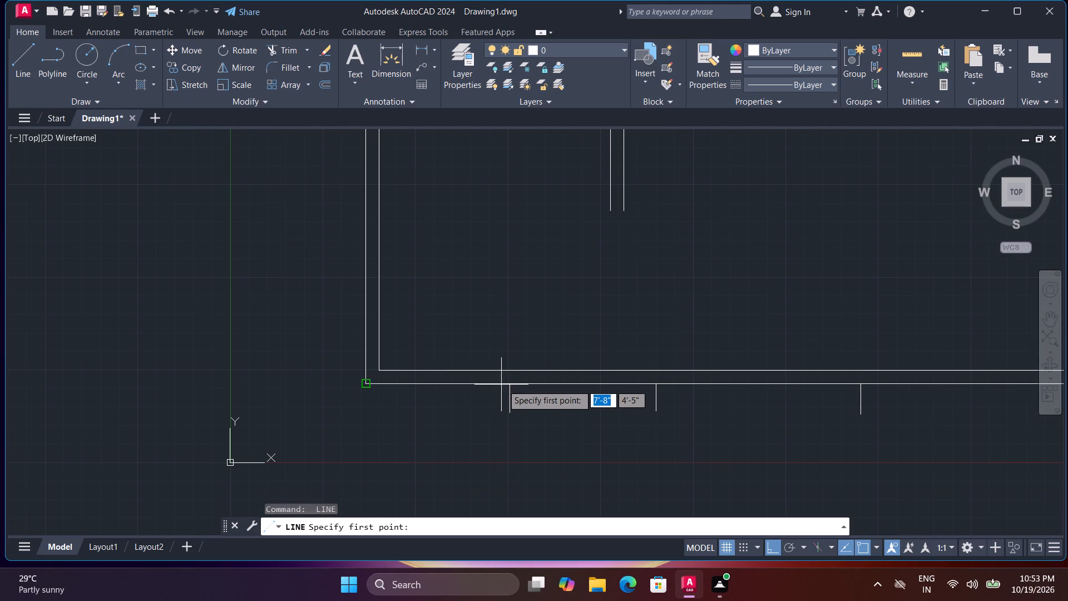
pyautogui.click(508, 387)
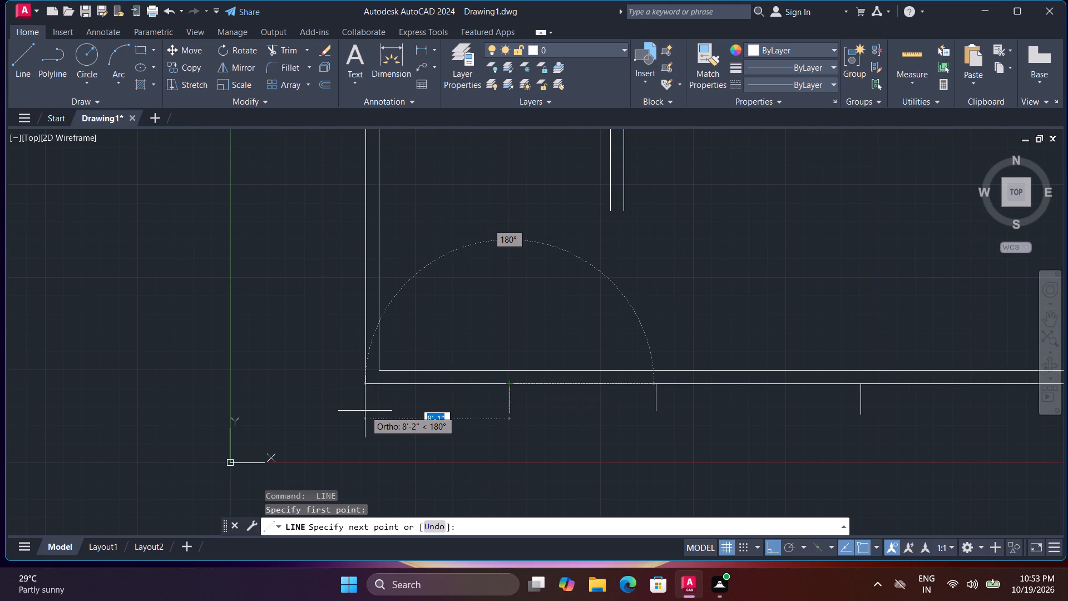
pyautogui.write('8\'1"')
pyautogui.press('Return')
pyautogui.click(383, 425)
pyautogui.press('space')
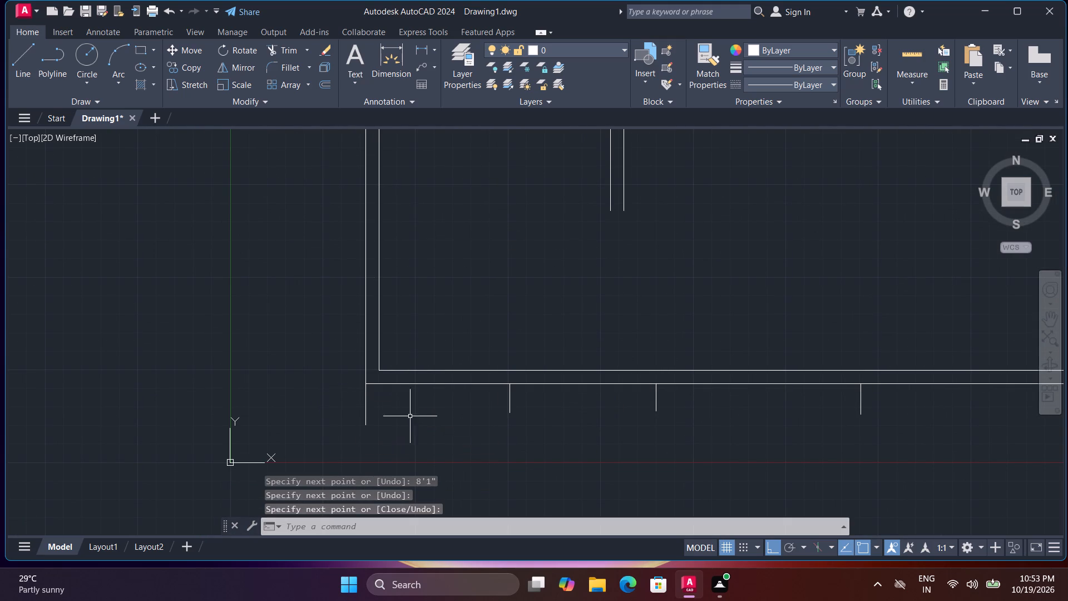
# Draw a line 4' down from the outer top-left corner, continuing horizontally across to the first vertical partition.
pyautogui.middleClick(552, 432)
pyautogui.scroll(-2, 561, 426)
pyautogui.moveTo(622, 358); pyautogui.dragTo(614, 357, button='middle')
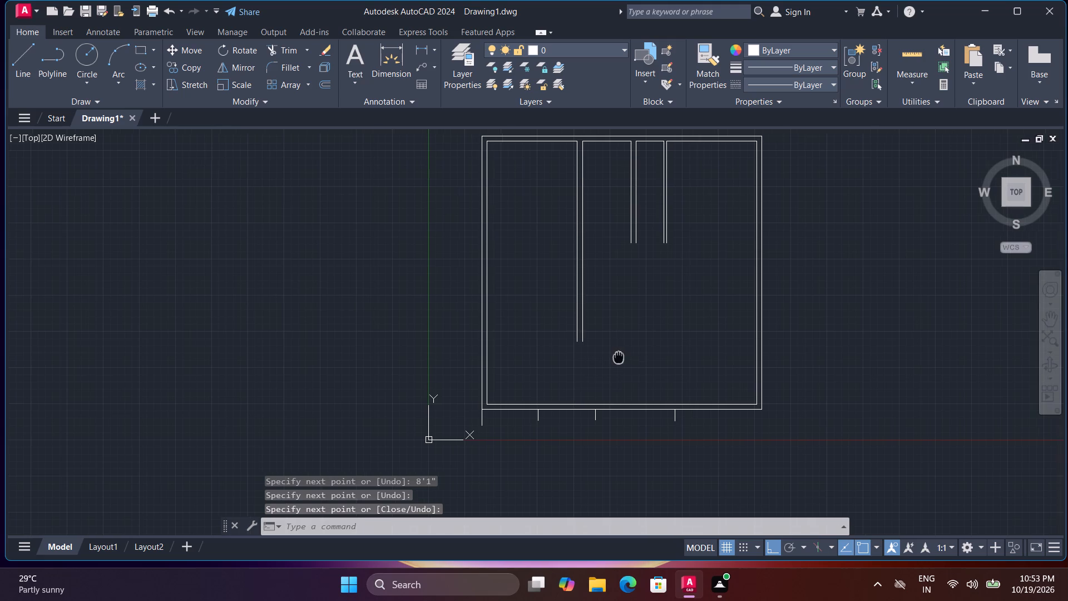
pyautogui.moveTo(614, 357); pyautogui.dragTo(608, 401, button='middle')
pyautogui.middleClick(608, 402)
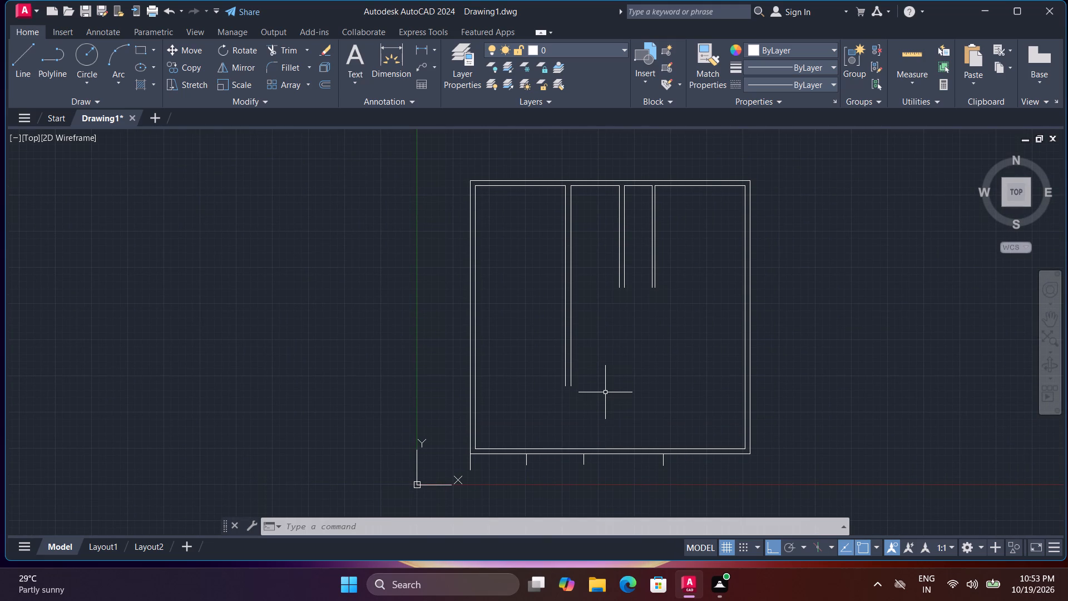
pyautogui.moveTo(528, 254); pyautogui.dragTo(492, 409, button='middle')
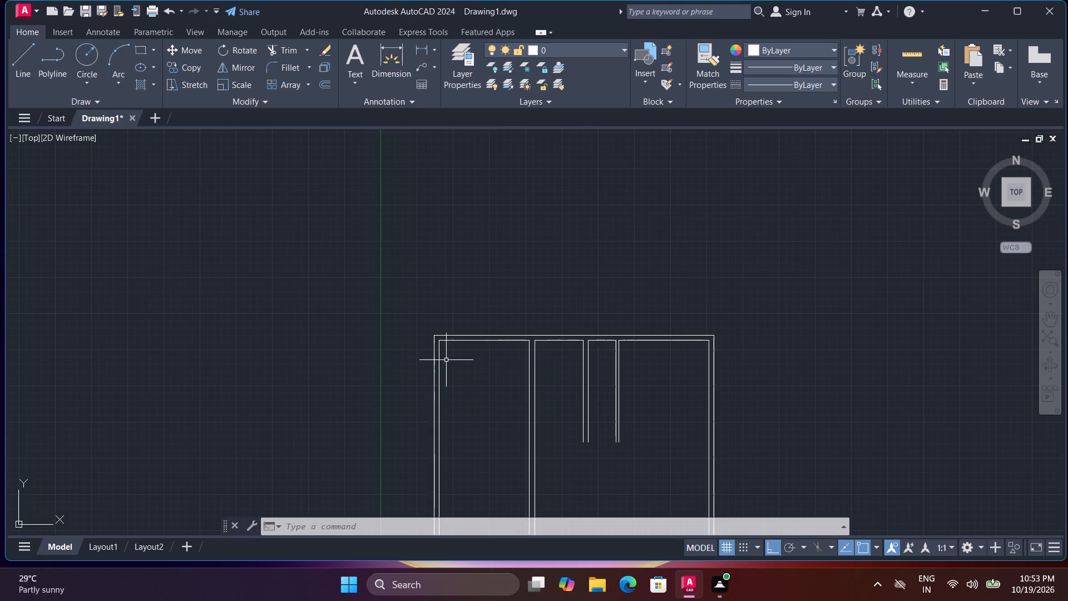
pyautogui.scroll(2, 446, 360)
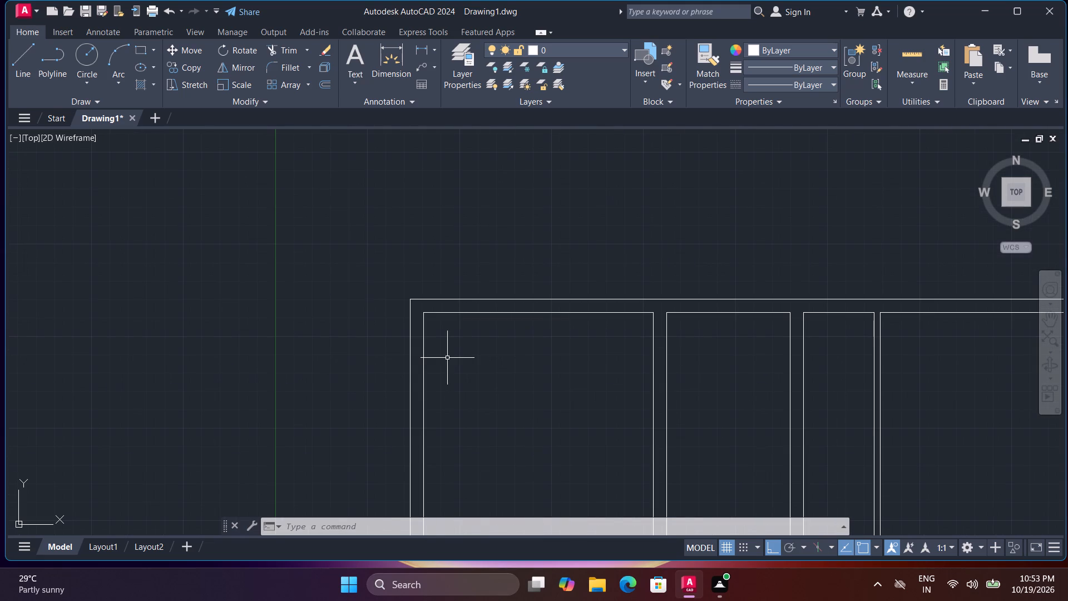
pyautogui.write('l')
pyautogui.press('space')
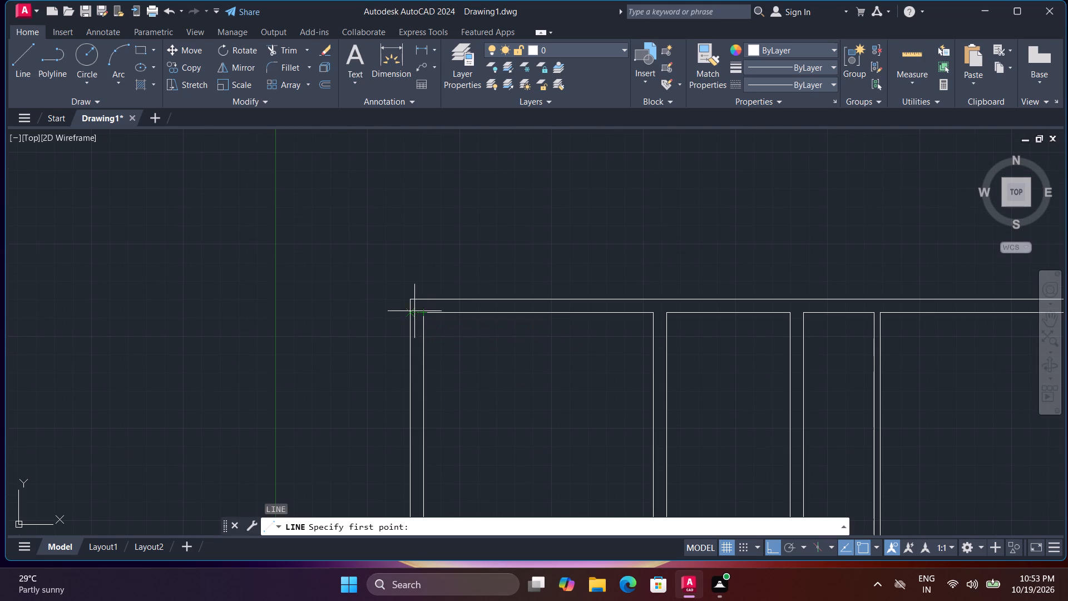
pyautogui.click(412, 298)
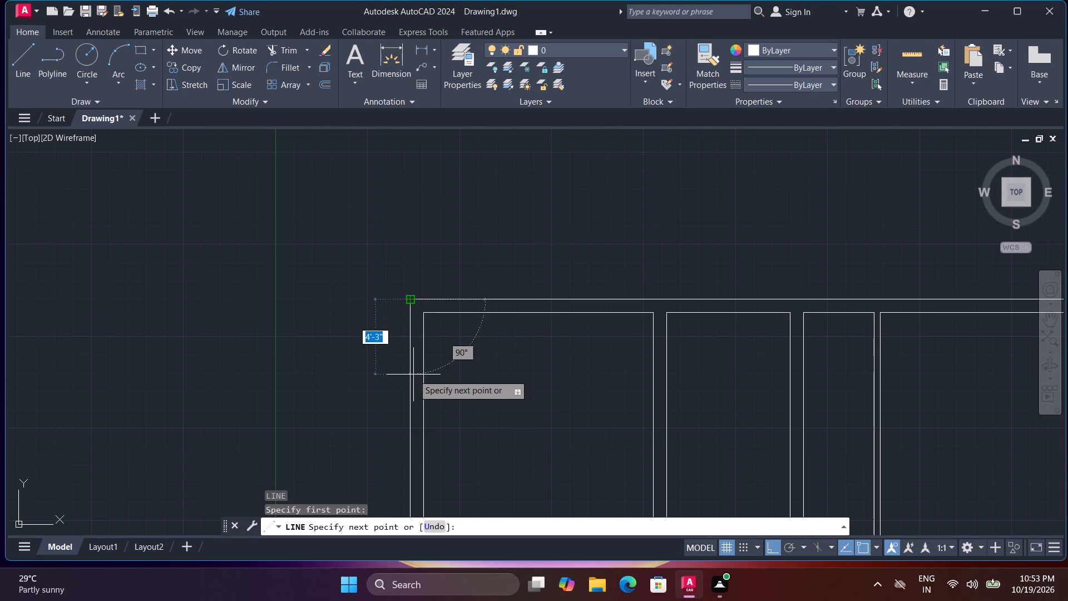
pyautogui.press('4')
pyautogui.press("'")
pyautogui.press('Return')
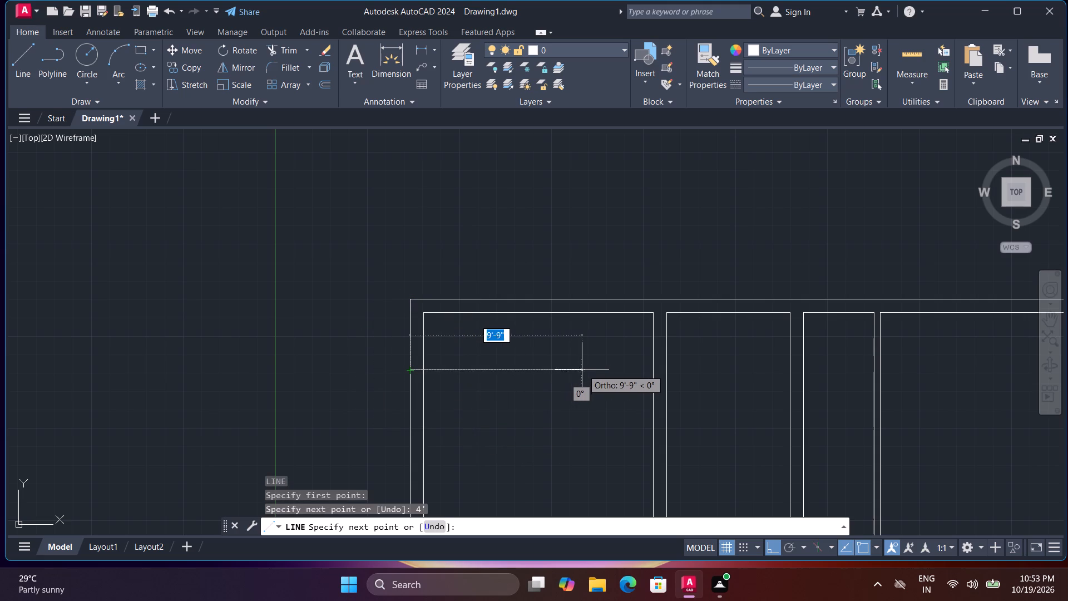
pyautogui.scroll(2, 655, 364)
pyautogui.click(658, 380)
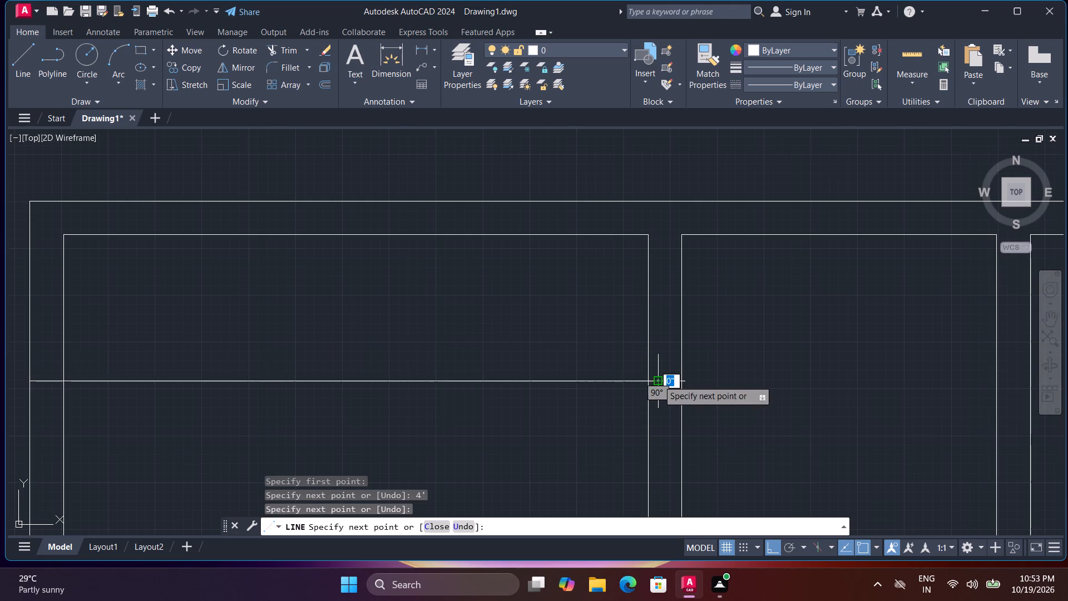
pyautogui.press('space')
# Cut the top-left corner out of the plan above the 4' line, extending the partition's left face to the outer top wall line.
pyautogui.scroll(-2, 652, 404)
pyautogui.press('t')
pyautogui.press('r')
pyautogui.press('space')
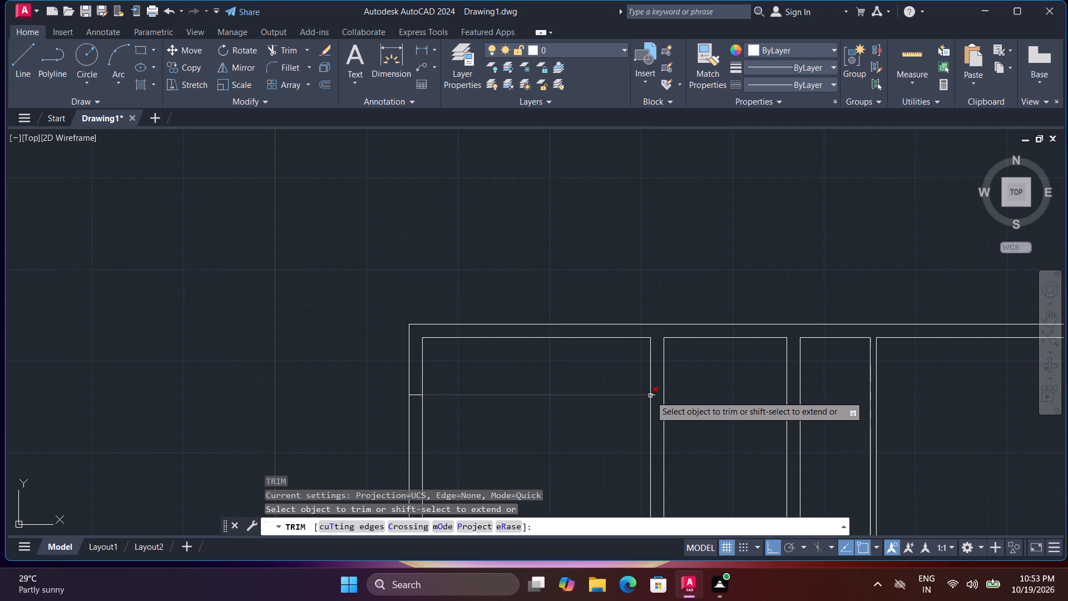
pyautogui.click(654, 394)
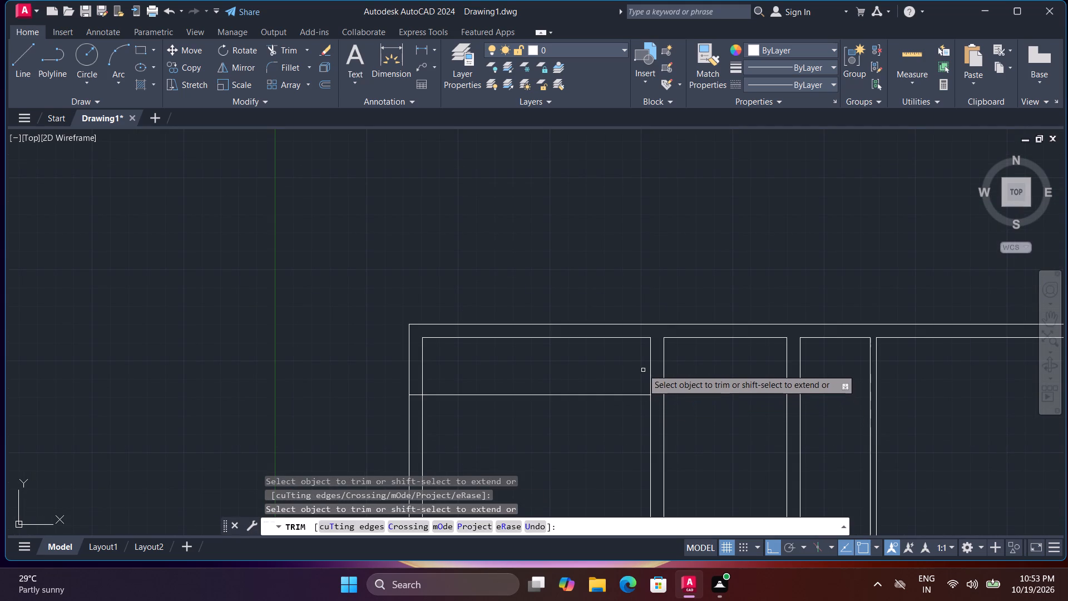
pyautogui.keyDown('shift'); pyautogui.click(675, 336); pyautogui.keyUp('shift')
pyautogui.click(619, 345)
pyautogui.click(619, 344)
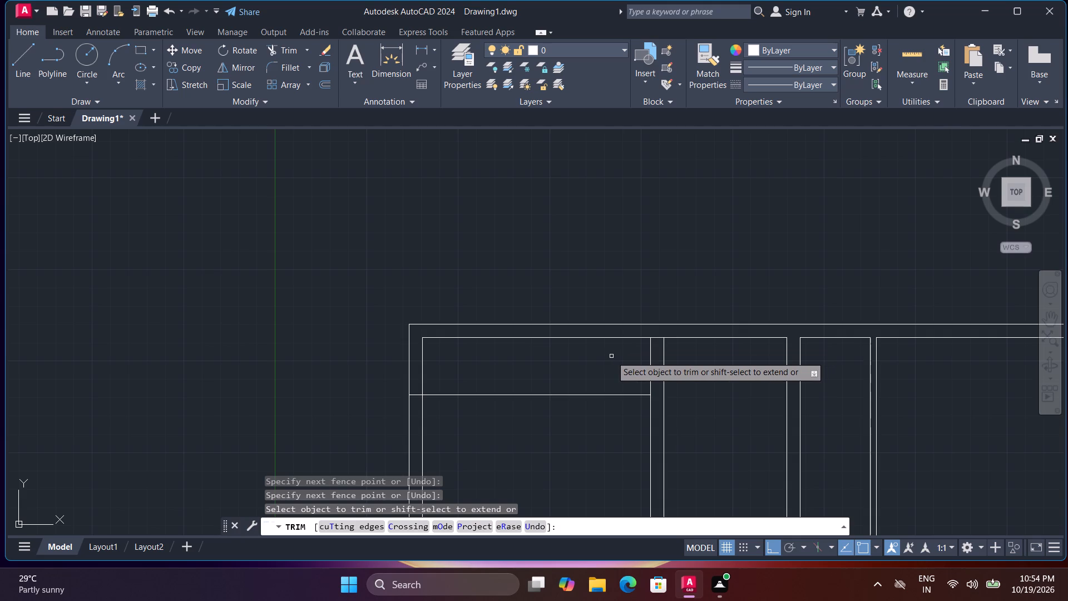
pyautogui.click(462, 373)
pyautogui.click(373, 368)
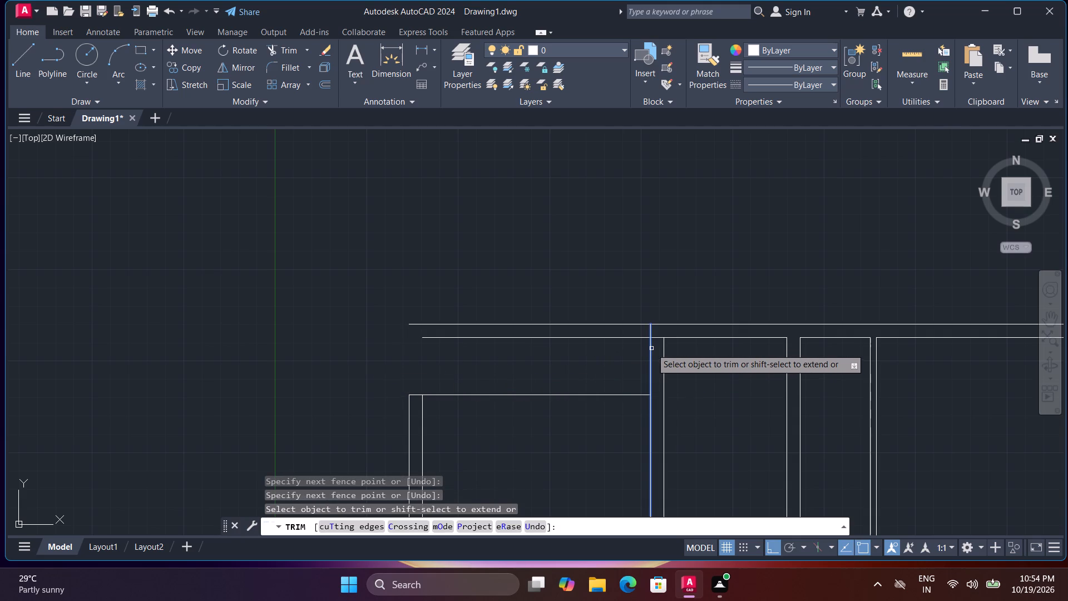
pyautogui.keyDown('shift'); pyautogui.click(651, 348); pyautogui.keyUp('shift')
pyautogui.click(632, 352)
pyautogui.click(626, 292)
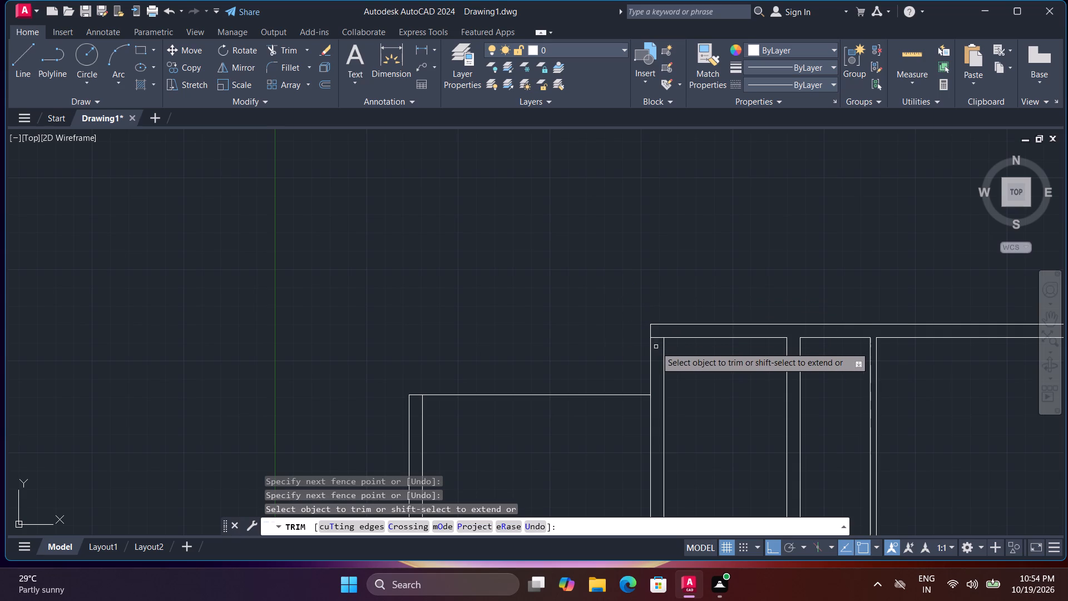
pyautogui.click(657, 337)
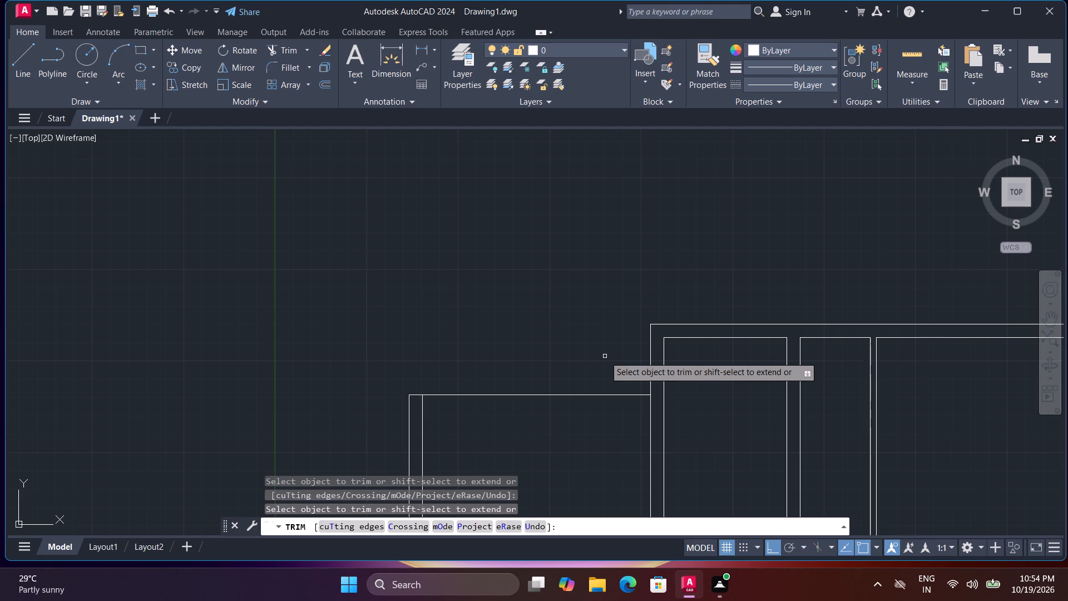
pyautogui.moveTo(620, 430); pyautogui.dragTo(607, 293, button='middle')
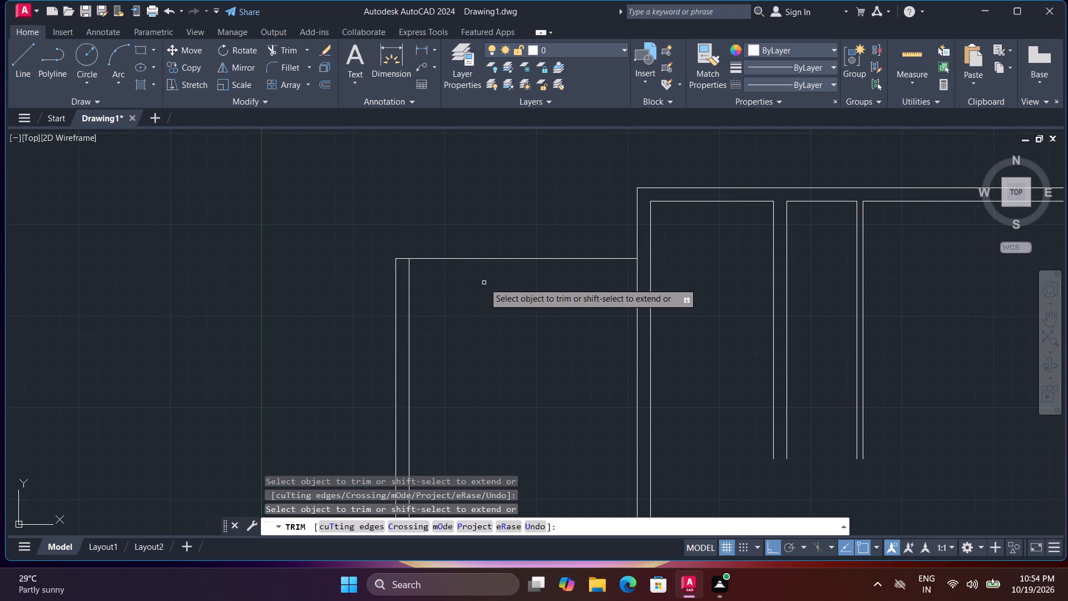
pyautogui.moveTo(484, 282); pyautogui.dragTo(500, 310, button='middle')
pyautogui.press('Escape')
# Offset the new horizontal wall line at the cut-out corner 9" downward using the Through option.
pyautogui.write('o')
pyautogui.press('space')
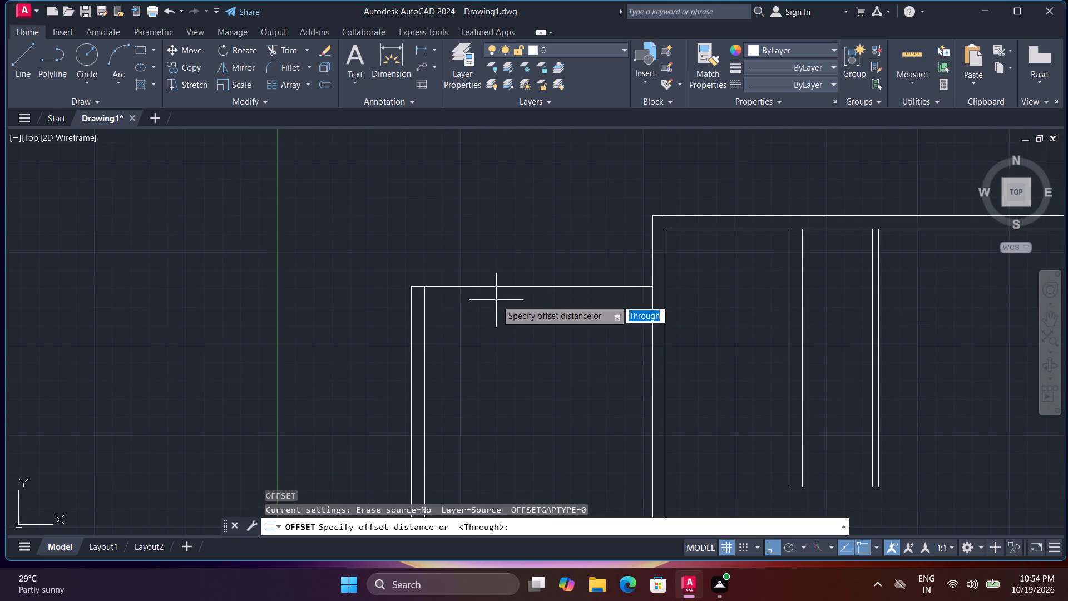
pyautogui.write('t')
pyautogui.press('space')
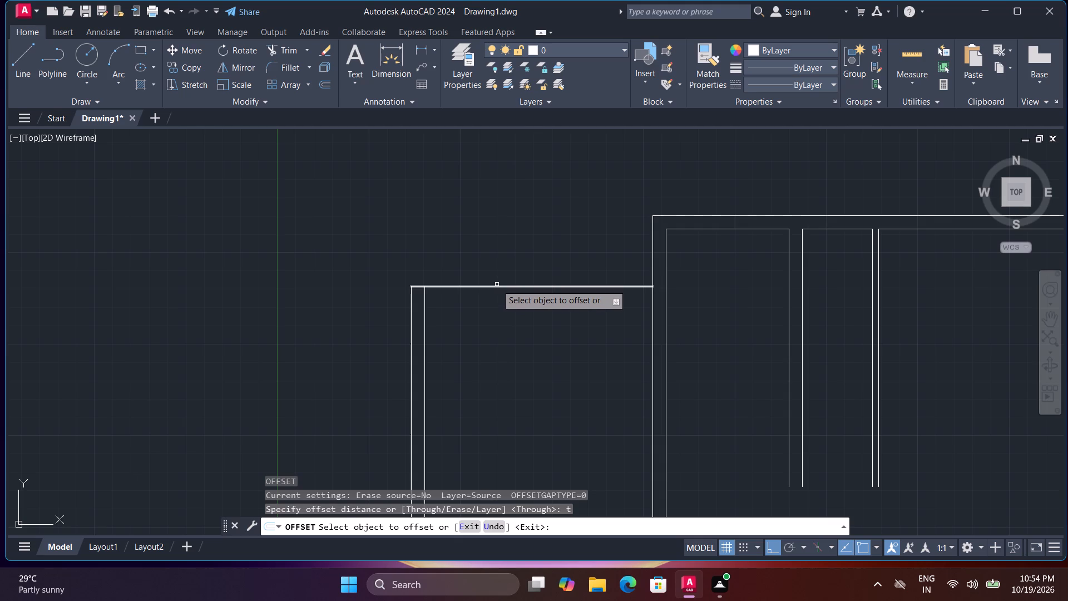
pyautogui.click(497, 284)
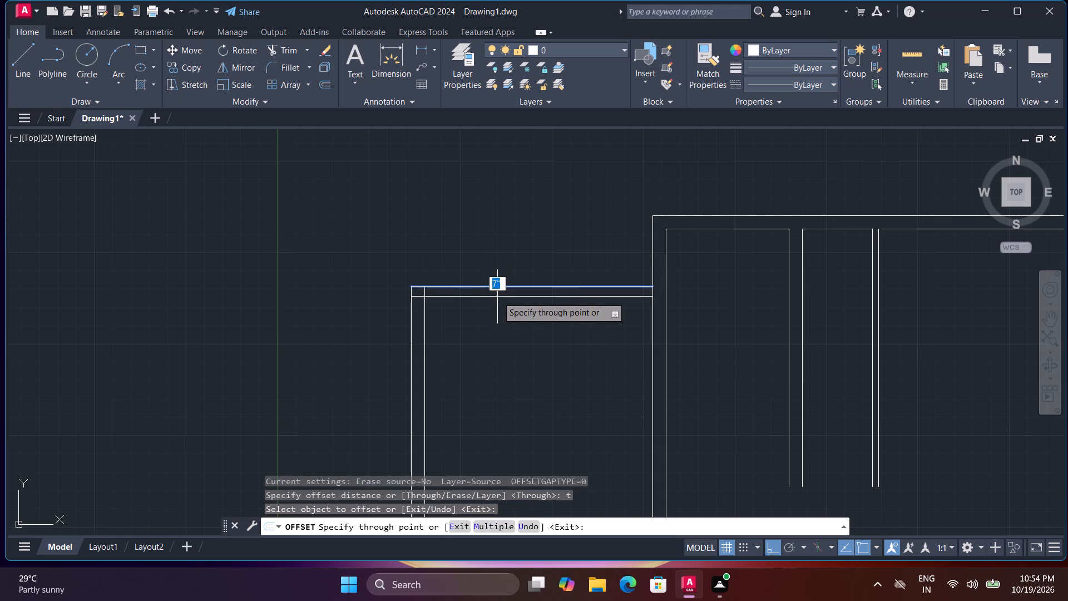
pyautogui.write('9"')
pyautogui.press('Return')
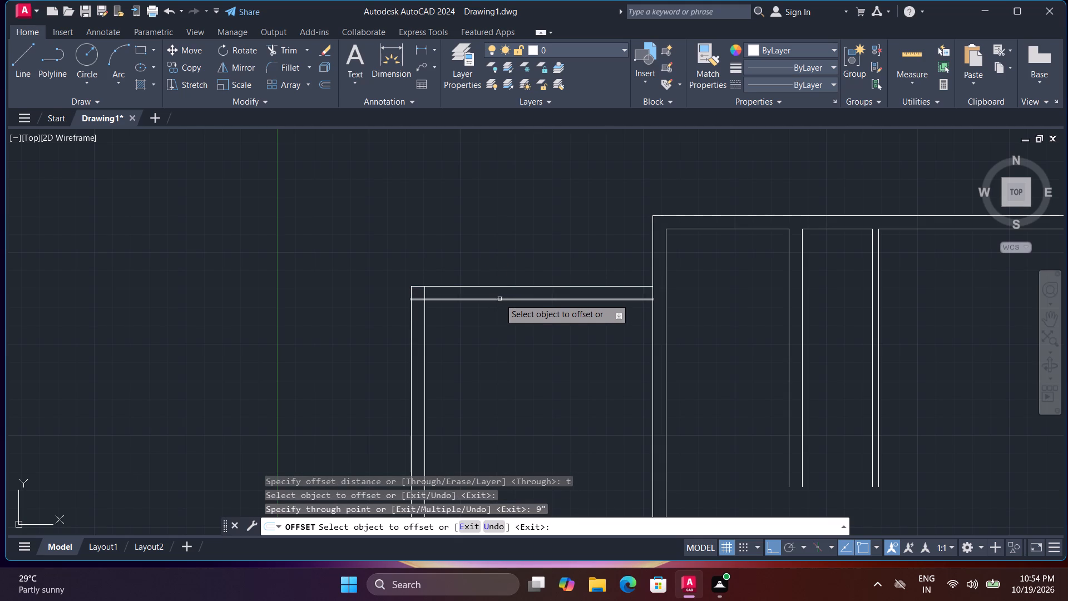
# Offset the wall's inner line 11' downward, and offset that copy 9" further down to form the room's lower wall.
pyautogui.click(500, 298)
pyautogui.moveTo(512, 368); pyautogui.dragTo(489, 307, button='middle')
pyautogui.middleClick(489, 306)
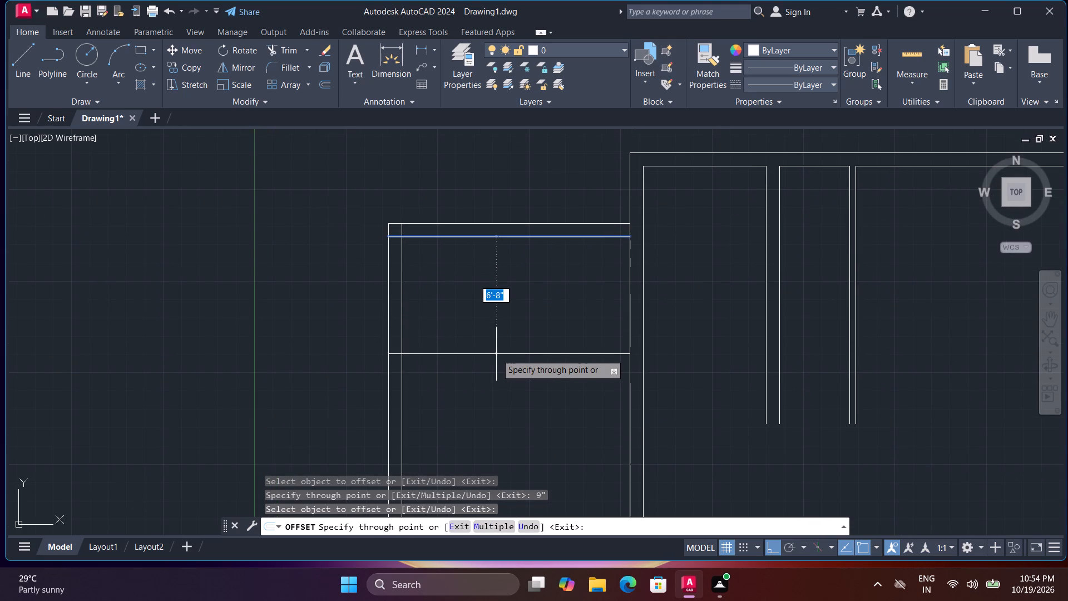
pyautogui.write("11'")
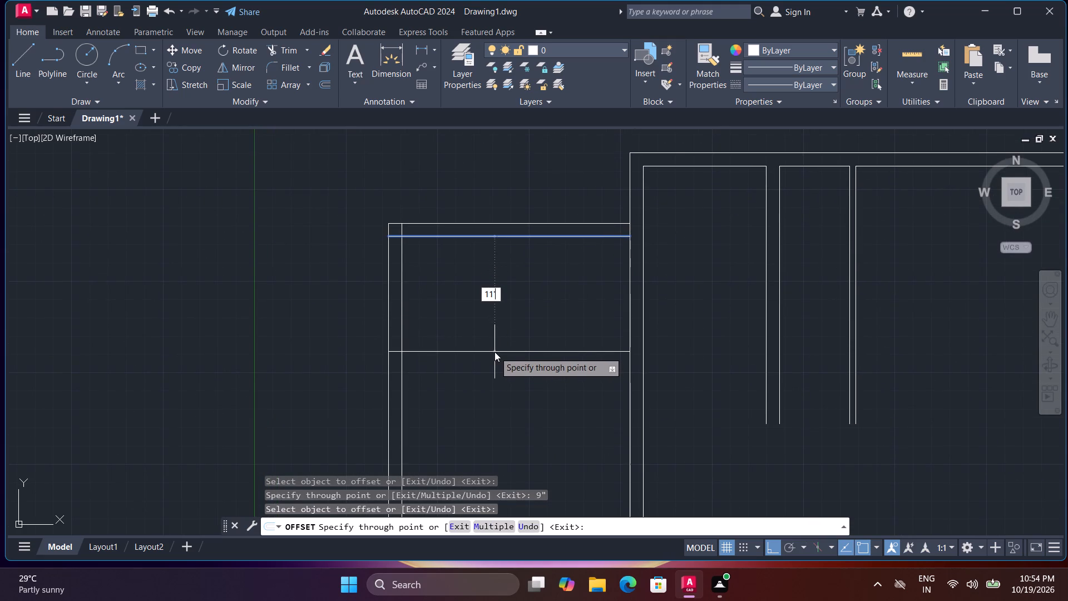
pyautogui.press('Return')
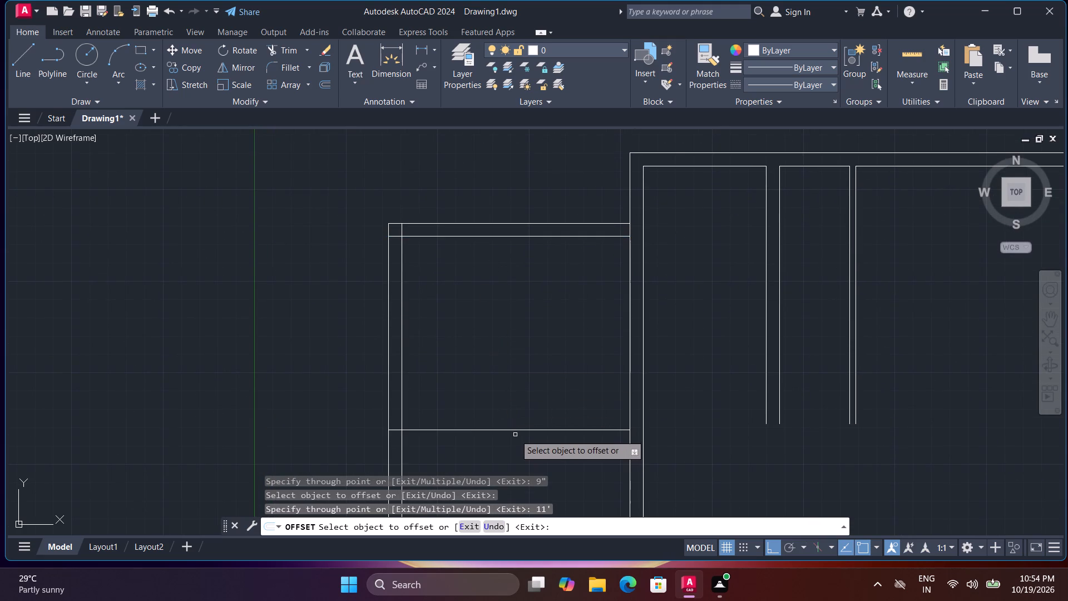
pyautogui.click(514, 429)
pyautogui.press('9')
pyautogui.hotkey('shift', '"')
pyautogui.press('Return')
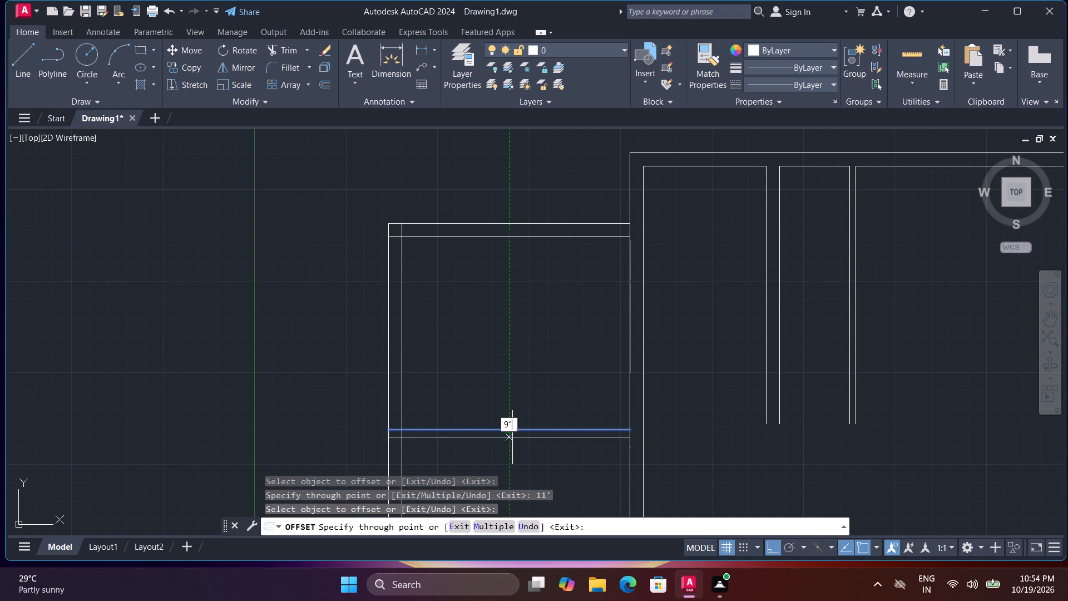
pyautogui.press('\\')
pyautogui.press('Escape')
# Trim the overlapping line ends at the left room's upper-left inner corner and where its lower wall meets the left wall.
pyautogui.write('tr')
pyautogui.press('space')
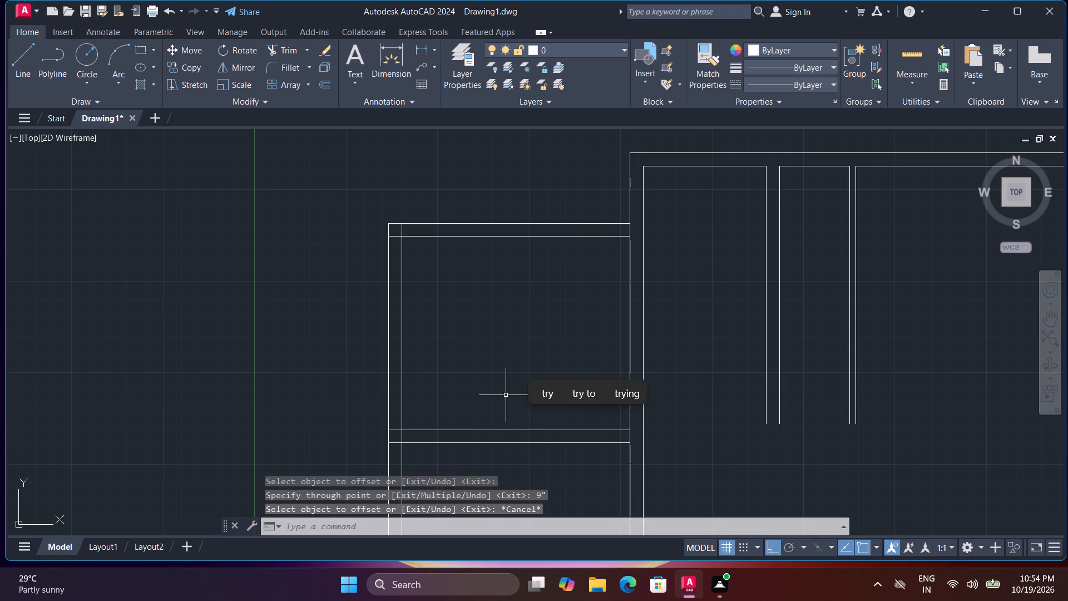
pyautogui.click(404, 232)
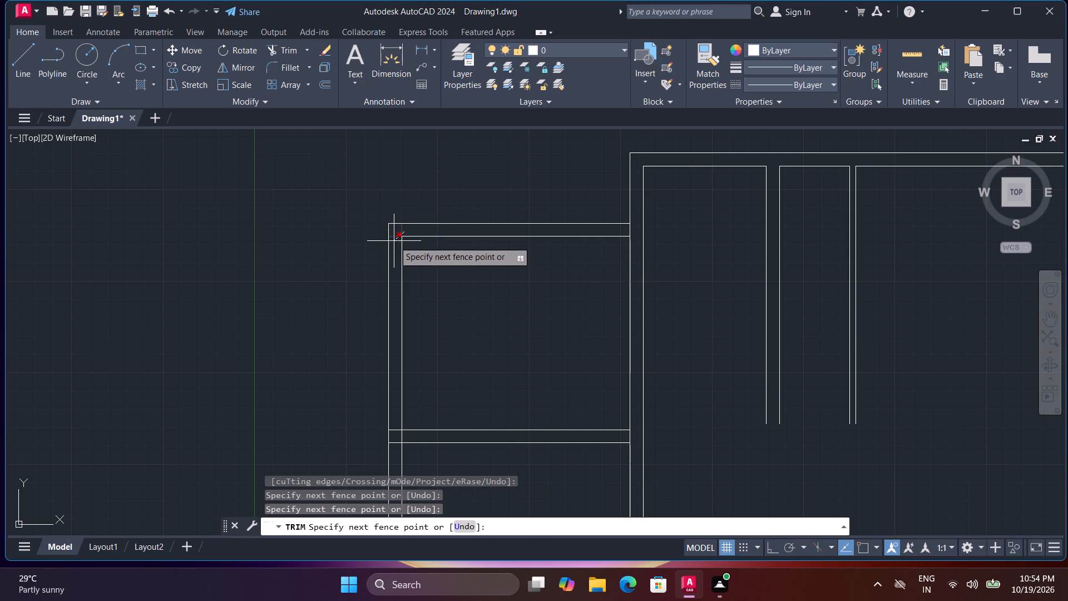
pyautogui.click(394, 241)
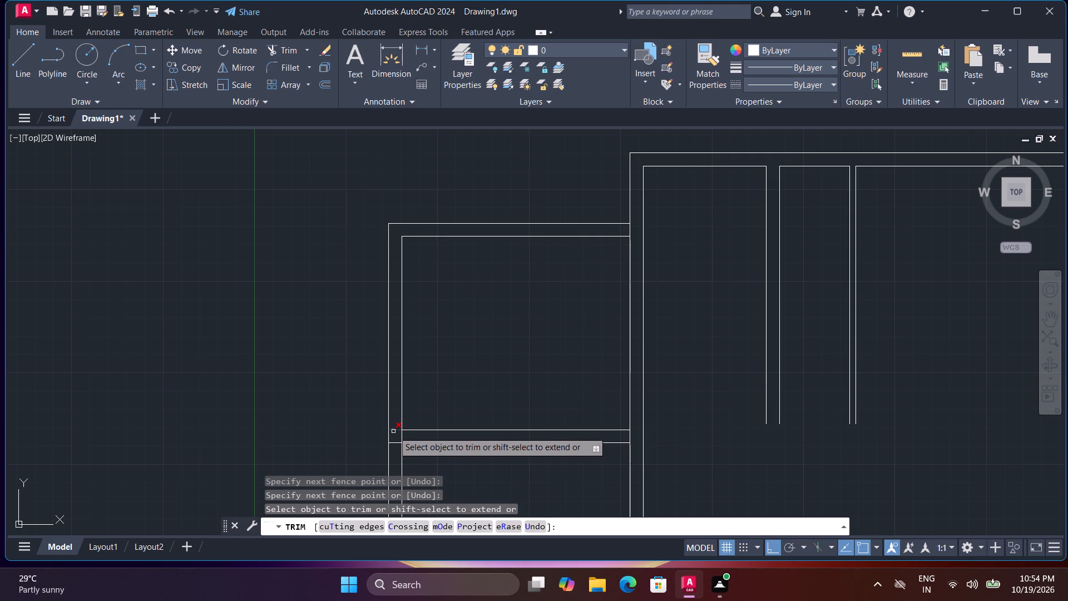
pyautogui.click(393, 431)
pyautogui.click(401, 436)
# Trim away both lines of the left outer wall below the left room's lower wall.
pyautogui.moveTo(429, 426); pyautogui.dragTo(428, 408, button='middle')
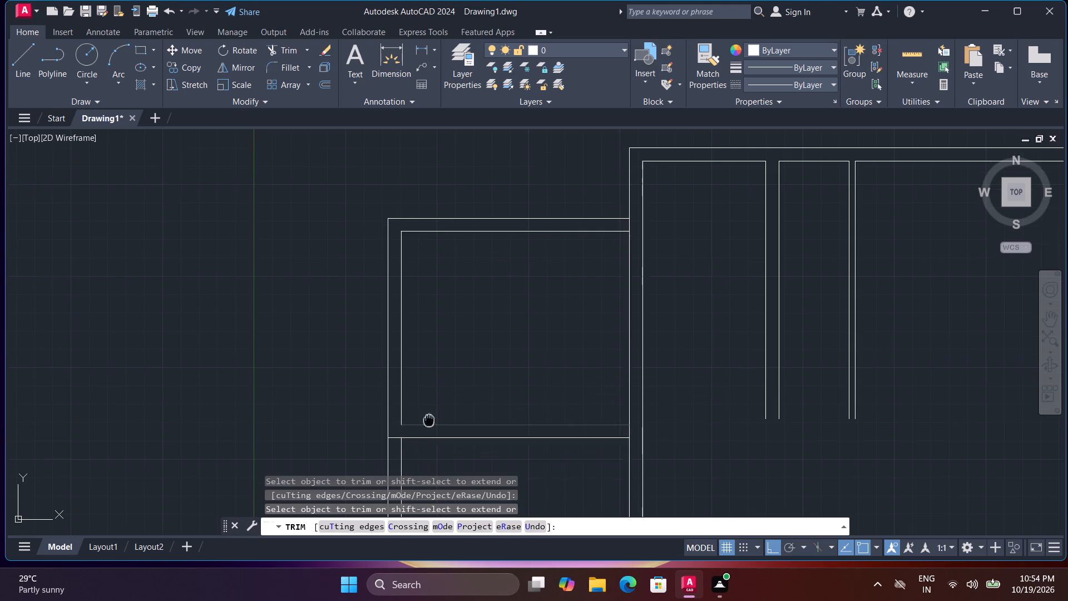
pyautogui.moveTo(428, 408); pyautogui.dragTo(413, 308, button='middle')
pyautogui.middleClick(413, 307)
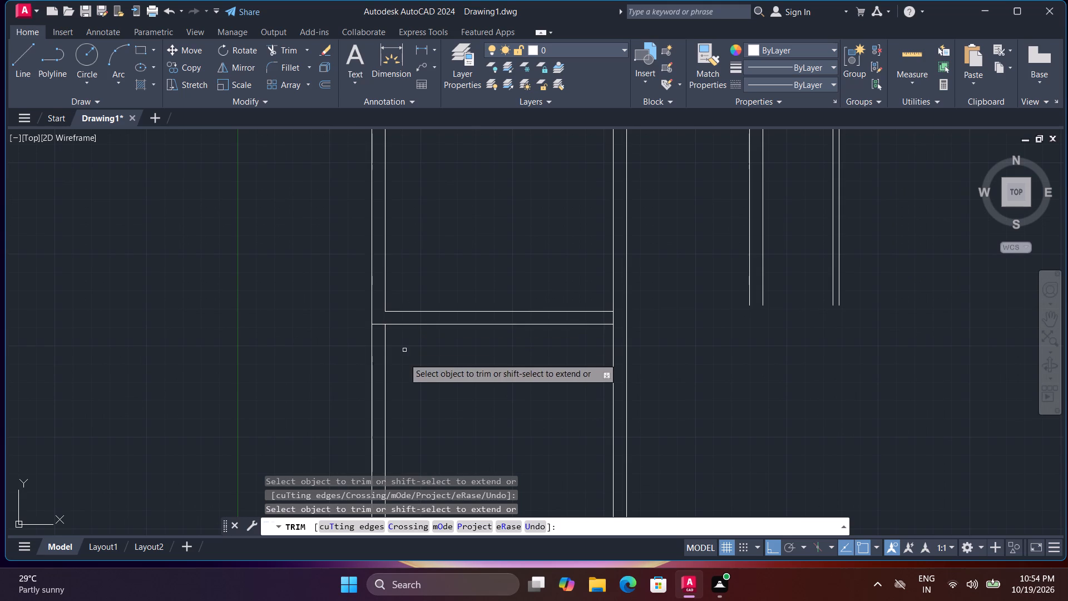
pyautogui.moveTo(404, 365); pyautogui.dragTo(397, 361)
pyautogui.click(379, 358)
pyautogui.scroll(-3, 438, 417)
pyautogui.moveTo(428, 416); pyautogui.dragTo(408, 351, button='middle')
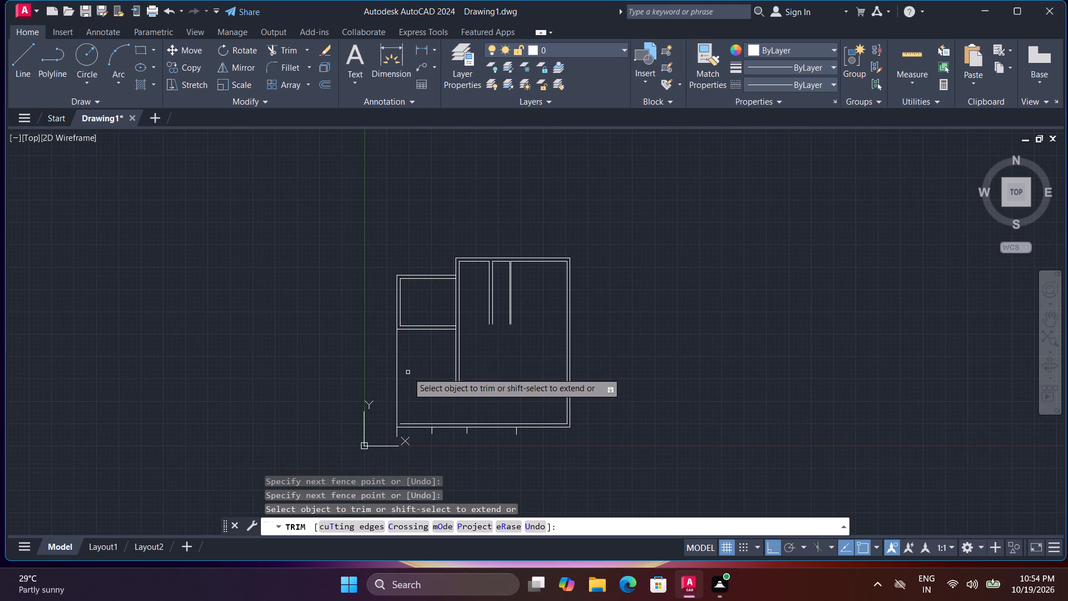
pyautogui.click(408, 372)
pyautogui.click(382, 358)
pyautogui.moveTo(407, 418); pyautogui.dragTo(411, 352, button='middle')
pyautogui.moveTo(427, 318); pyautogui.dragTo(436, 347, button='middle')
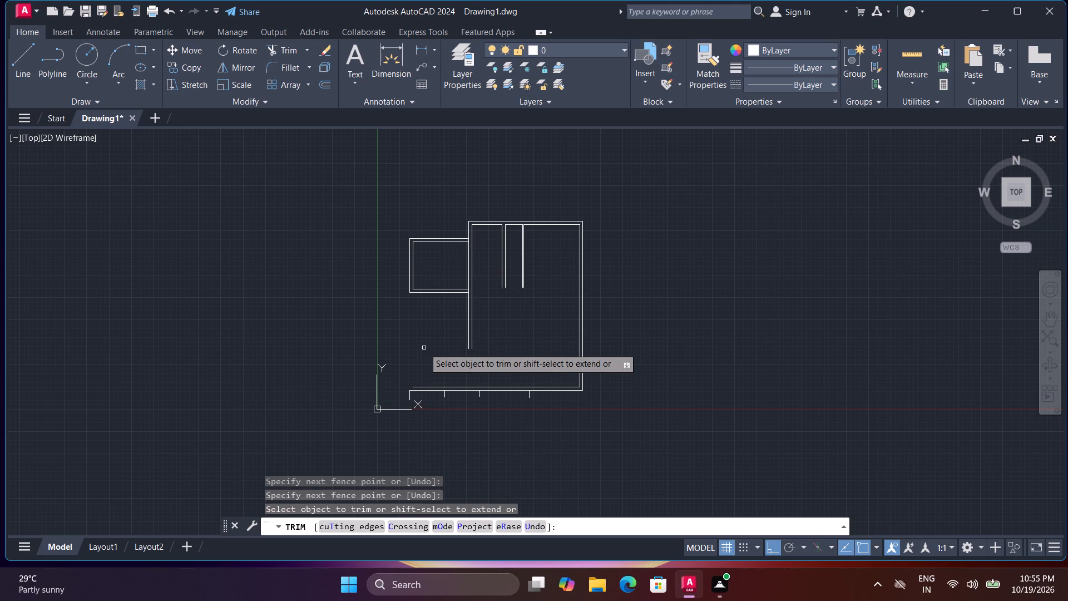
pyautogui.scroll(2, 409, 322)
pyautogui.moveTo(692, 215); pyautogui.dragTo(594, 481, button='middle')
pyautogui.moveTo(586, 482); pyautogui.dragTo(575, 480, button='middle')
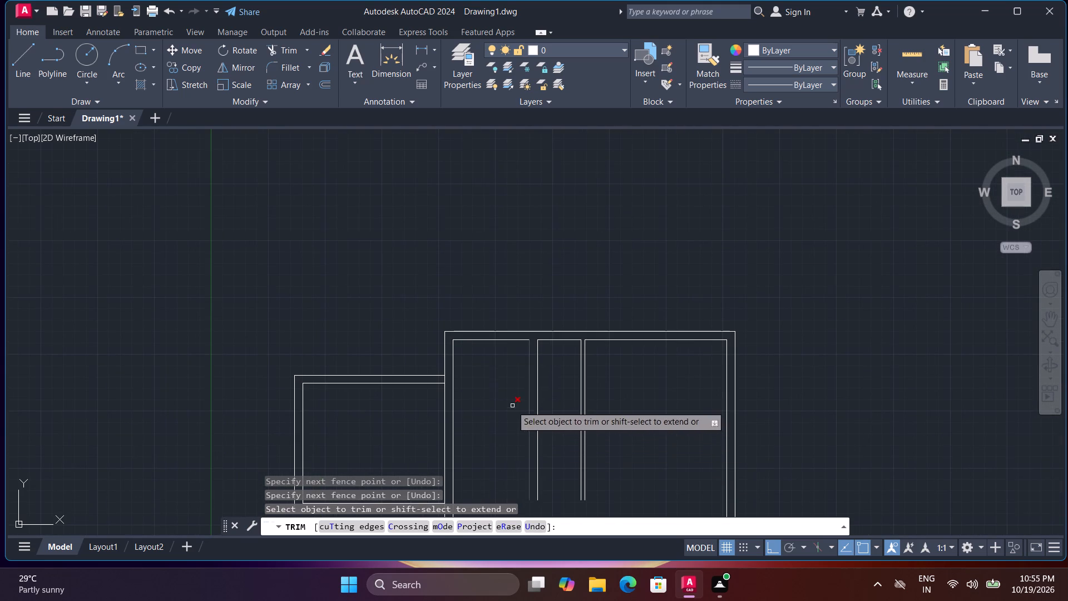
pyautogui.press('space')
# Draw a horizontal line from the 4" partition past the right outer wall, level with the left room's upper wall.
pyautogui.write('l')
pyautogui.press('space')
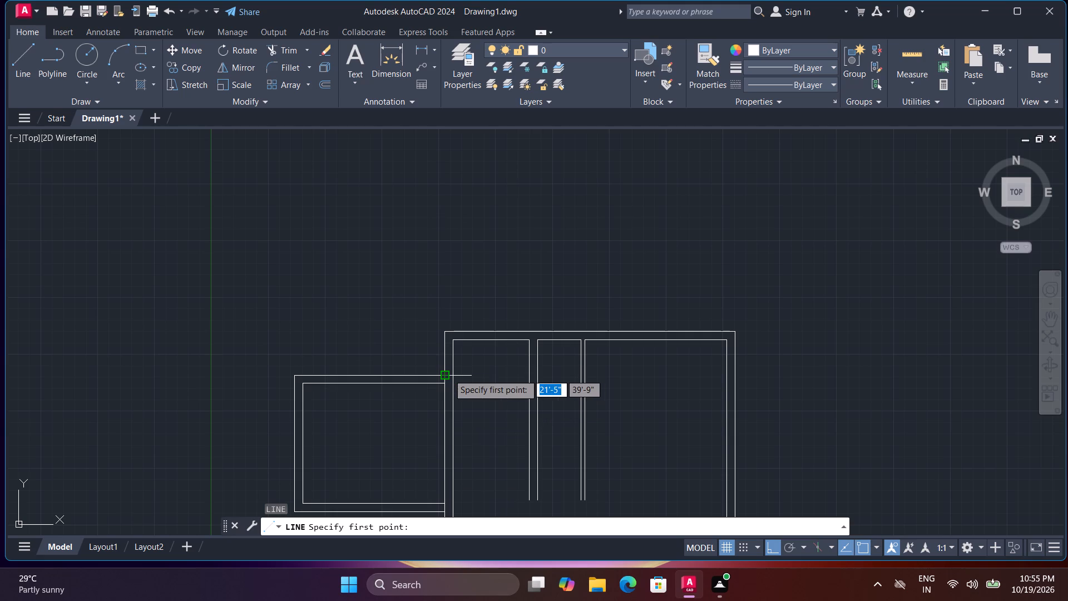
pyautogui.click(586, 375)
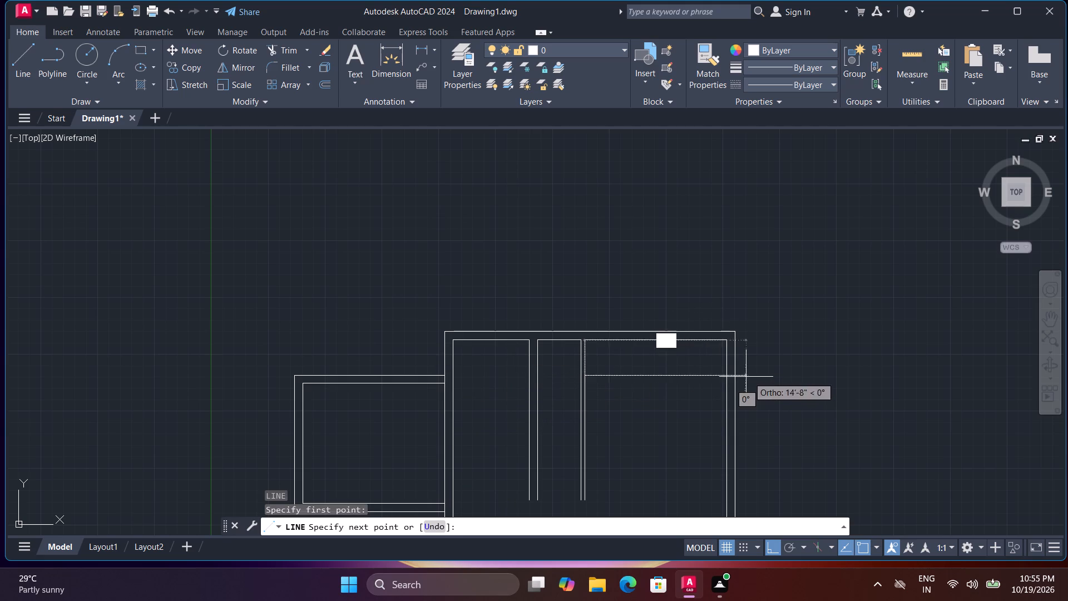
pyautogui.click(752, 378)
pyautogui.press('space')
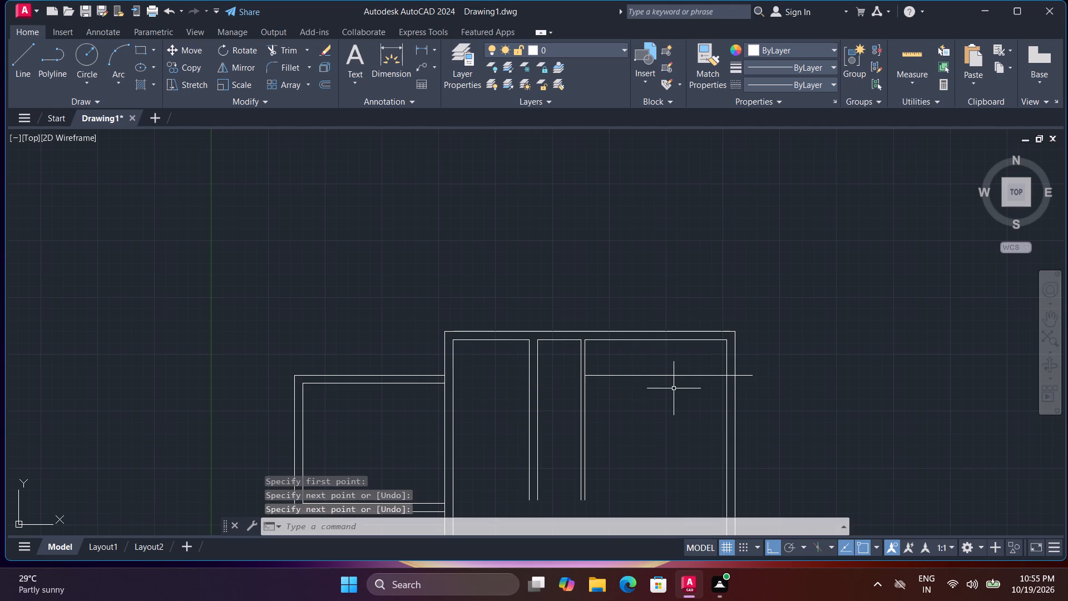
# Trim the new line's overhang beyond the right outer wall and cut away the upper-right corner's outer walls above it.
pyautogui.write('tr')
pyautogui.press('space')
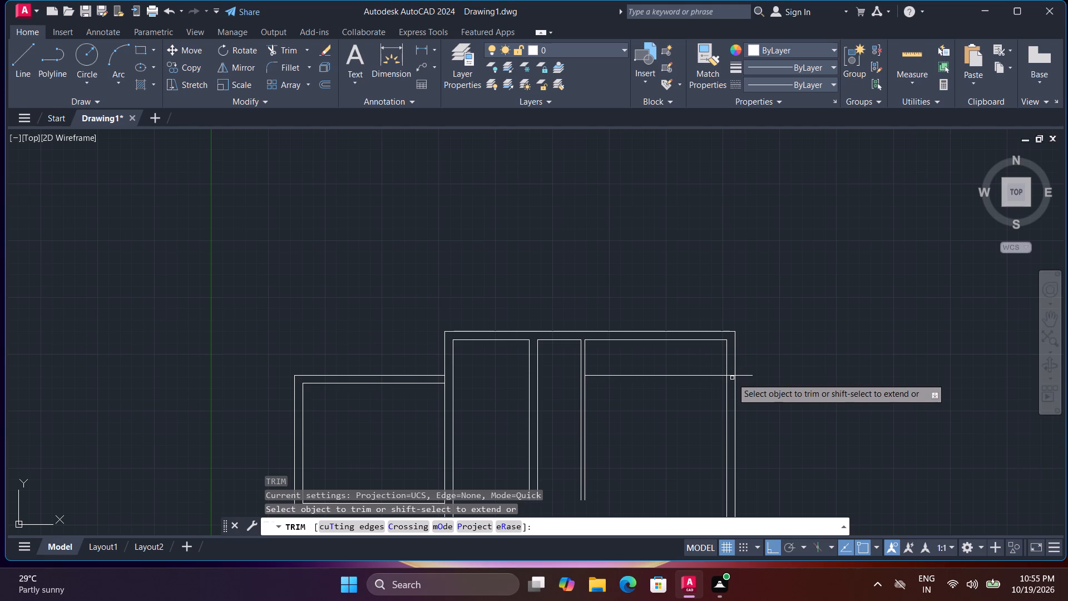
pyautogui.click(733, 375)
pyautogui.click(739, 376)
pyautogui.scroll(2, 715, 375)
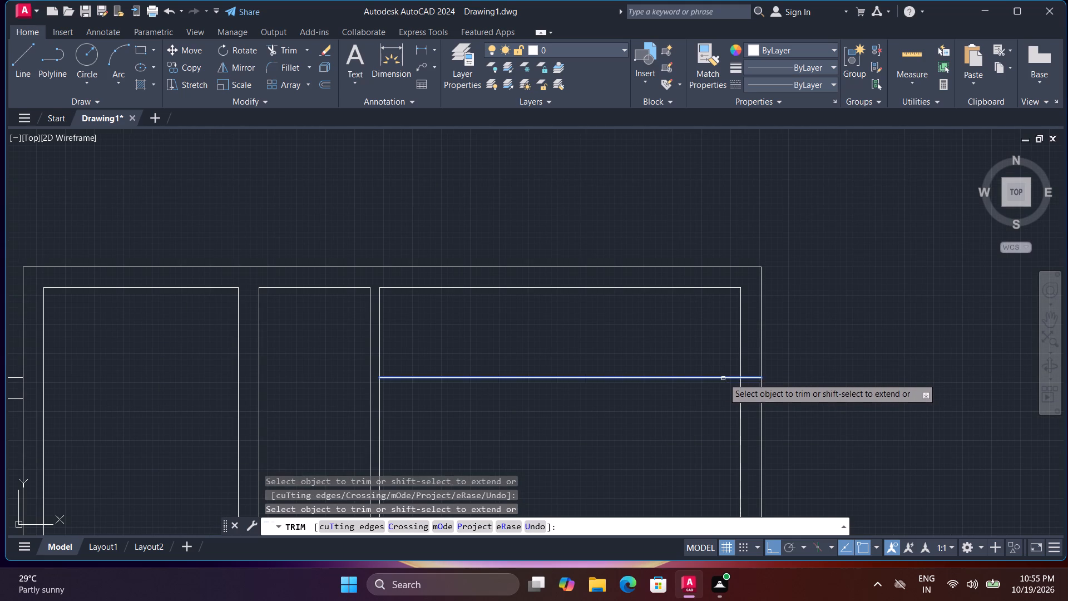
pyautogui.keyDown('shift'); pyautogui.click(723, 378); pyautogui.keyUp('shift')
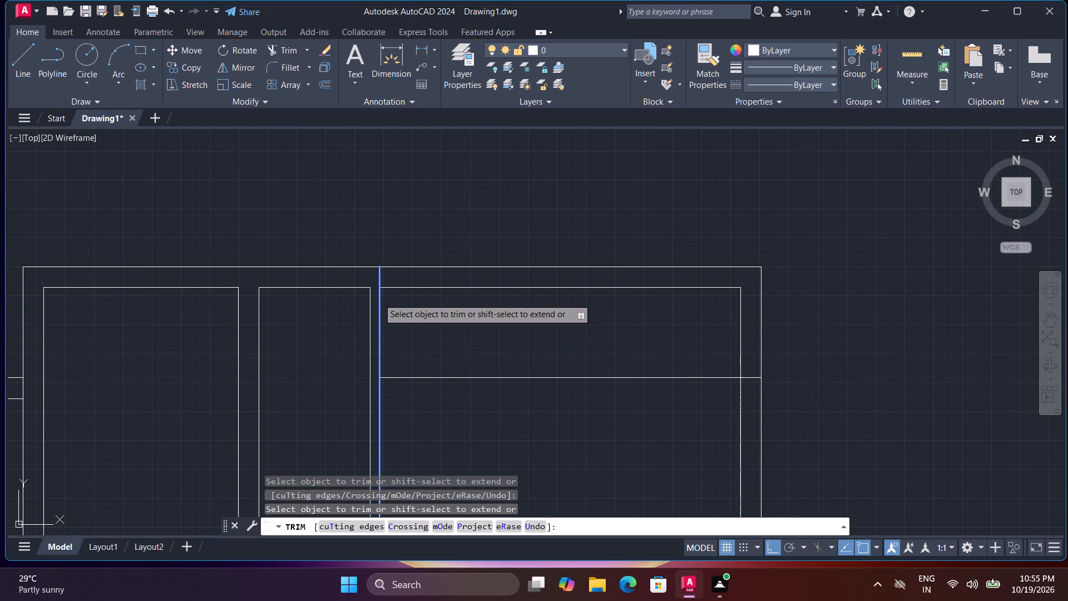
pyautogui.keyDown('shift'); pyautogui.click(378, 298); pyautogui.keyUp('shift')
pyautogui.moveTo(417, 318); pyautogui.dragTo(772, 314)
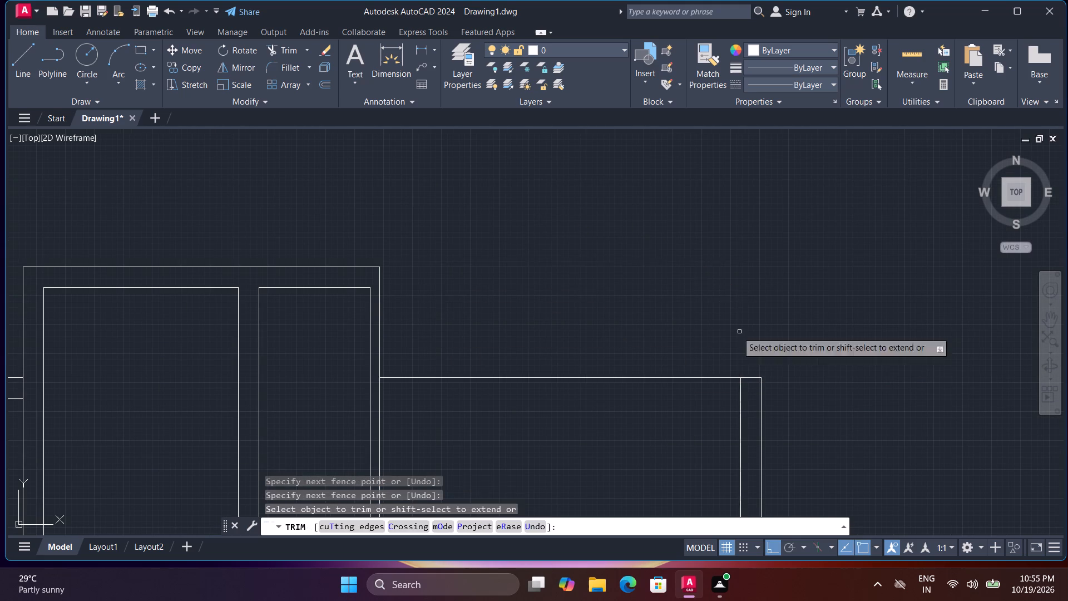
pyautogui.moveTo(691, 341); pyautogui.dragTo(719, 277, button='middle')
pyautogui.press('Escape')
# Offset the new horizontal wall line at the upper-right cut-out 9" downward using the Through option.
pyautogui.write('o')
pyautogui.press('space')
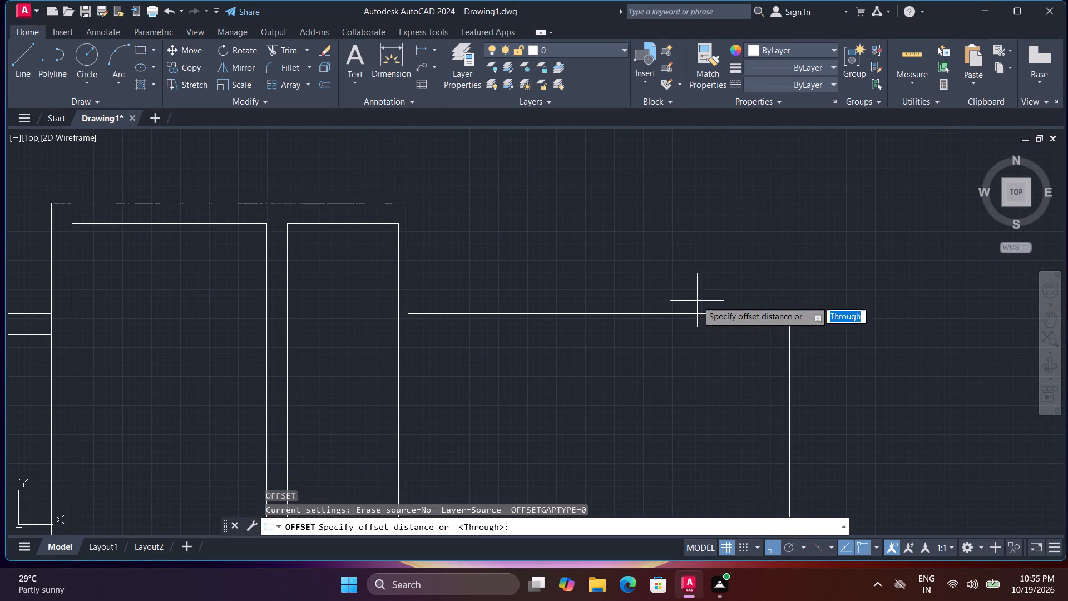
pyautogui.write('t')
pyautogui.press('space')
pyautogui.click(694, 313)
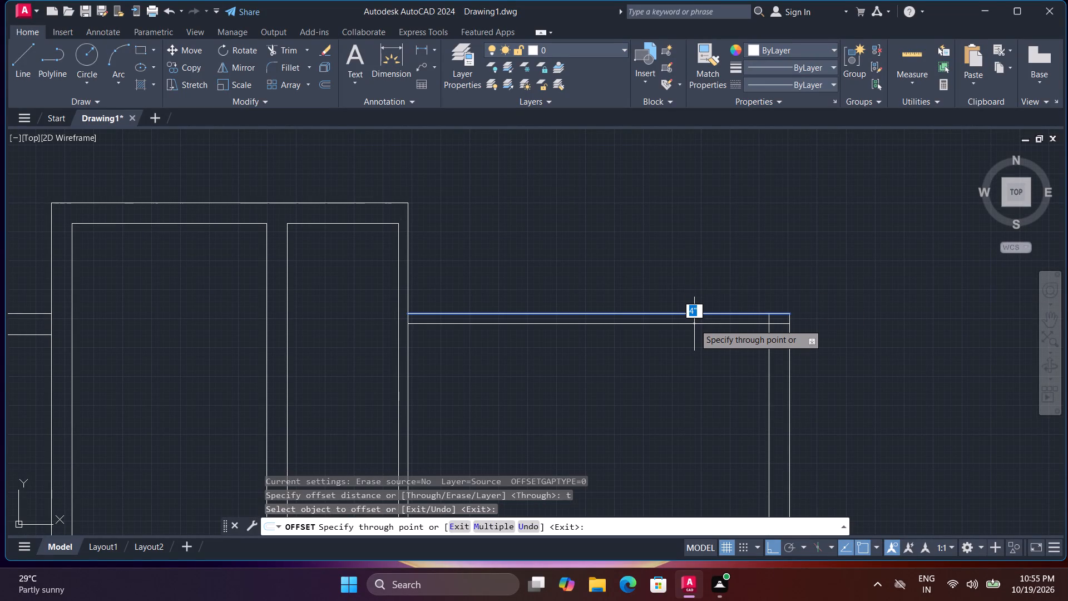
pyautogui.write('9"')
pyautogui.press('Return')
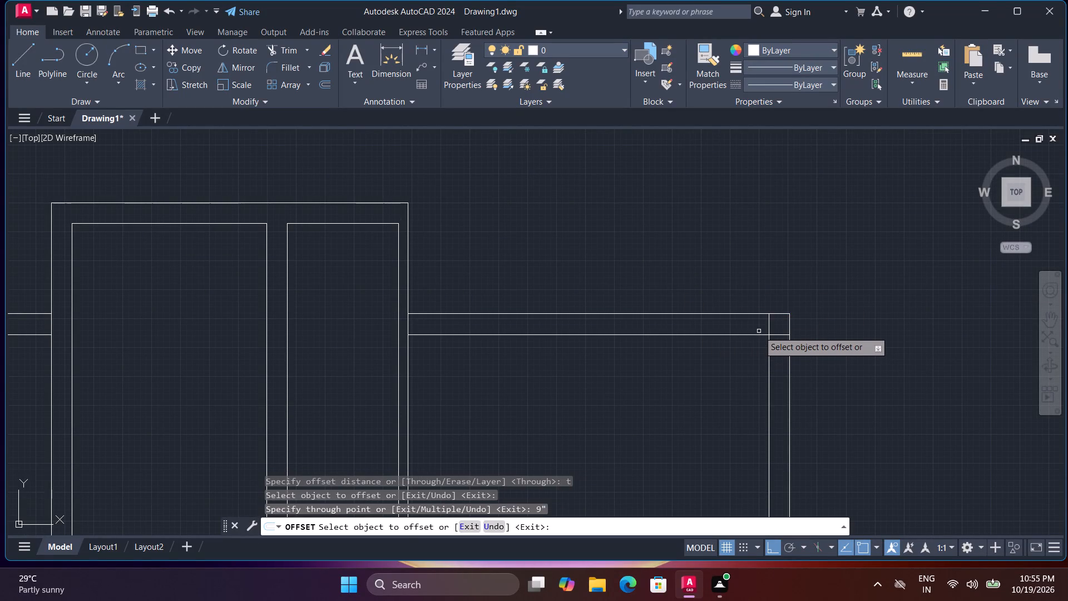
pyautogui.press('Escape')
# Trim the overlapping line ends at the right room's upper-right inner corner.
pyautogui.write('tr')
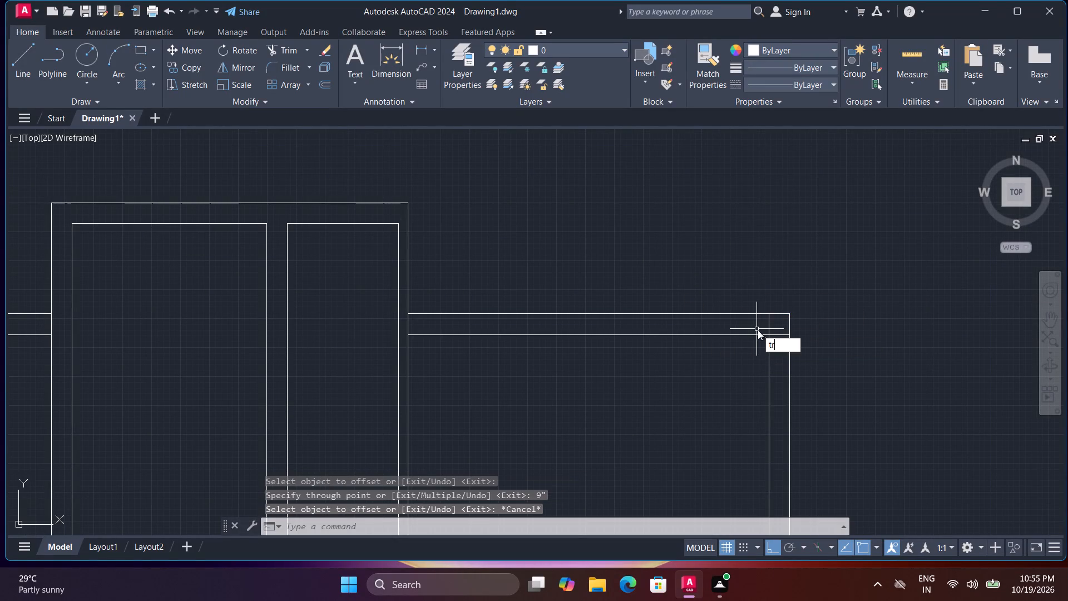
pyautogui.press('space')
pyautogui.click(764, 325)
pyautogui.click(778, 336)
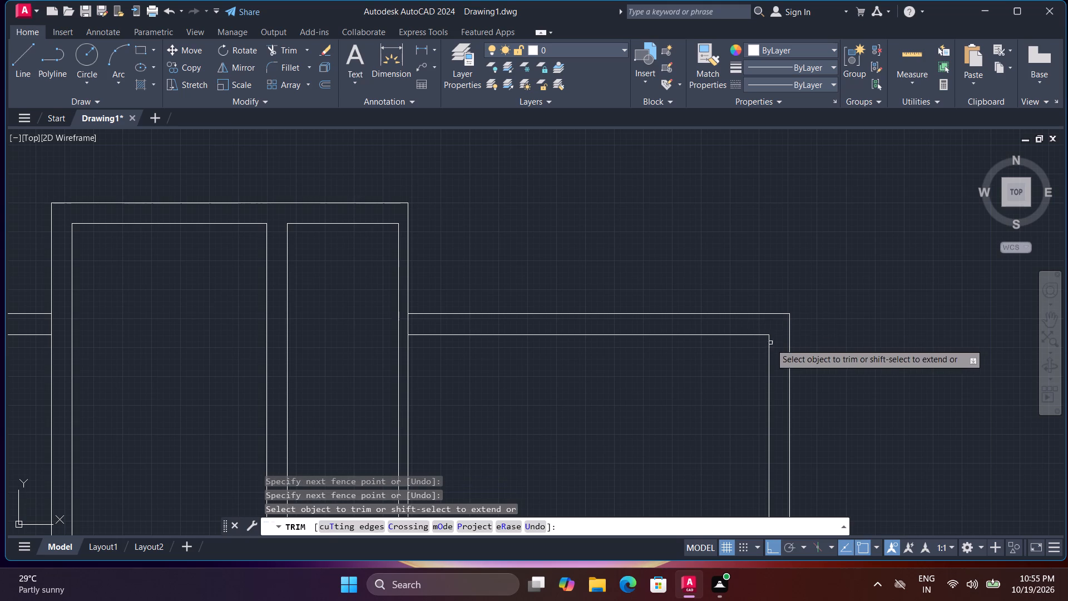
pyautogui.press('Escape')
# Offset the right room's upper inner wall line 11' downward, and offset that copy 9" further down to form the lower wall.
pyautogui.write('o')
pyautogui.press('space')
pyautogui.write('t')
pyautogui.press('space')
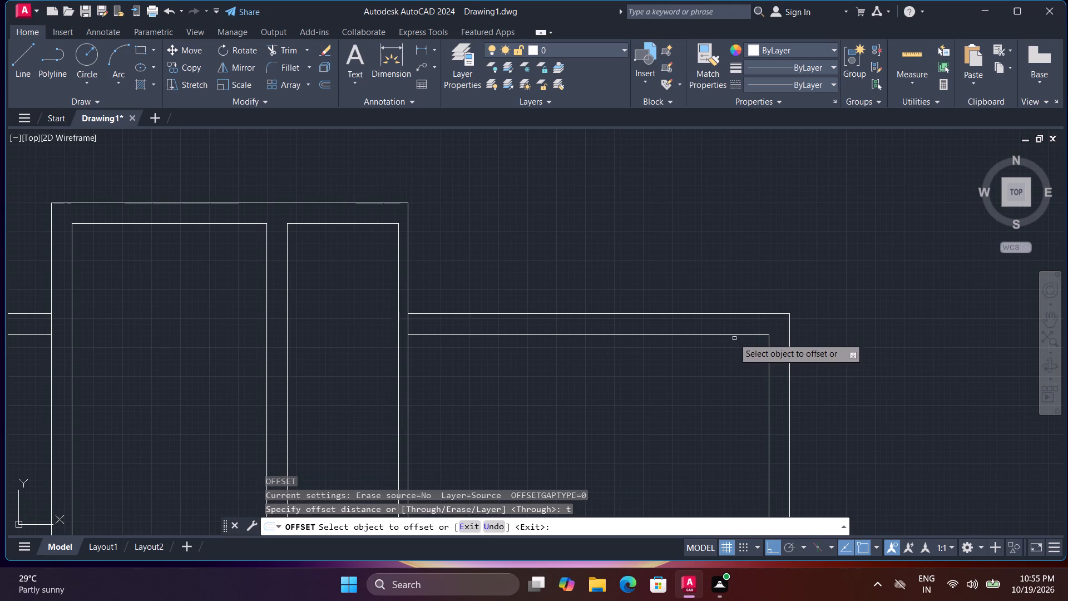
pyautogui.click(733, 334)
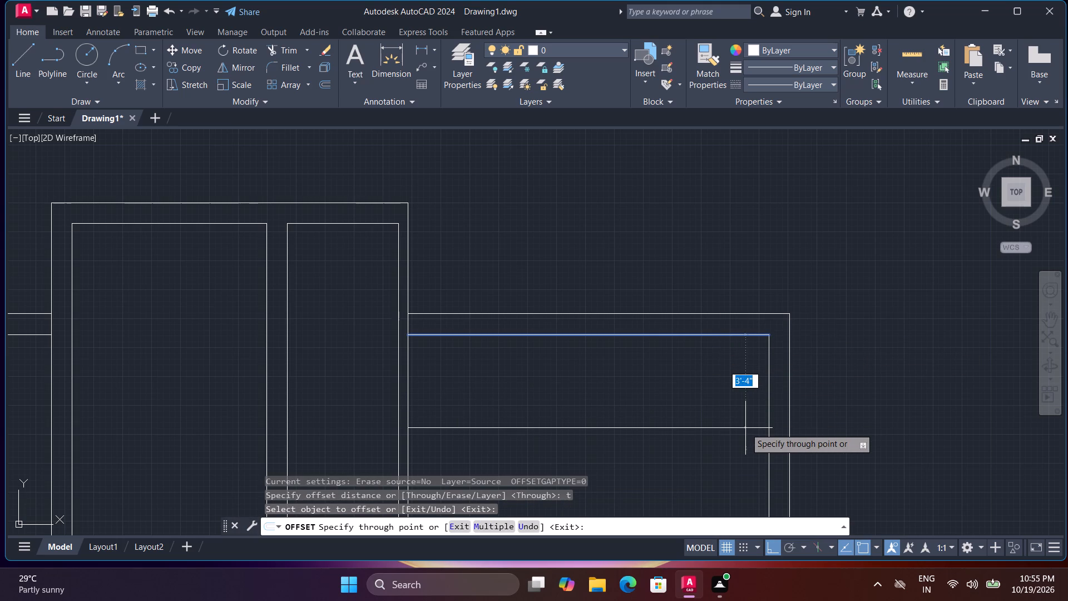
pyautogui.write('11')
pyautogui.press("'")
pyautogui.press('Return')
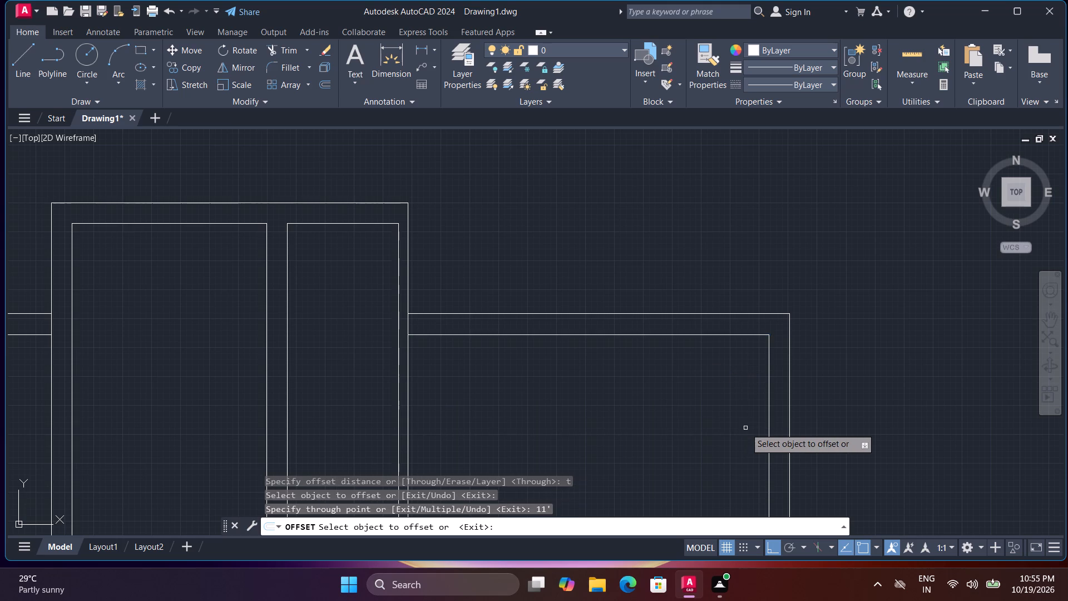
pyautogui.scroll(-1, 730, 449)
pyautogui.moveTo(726, 450); pyautogui.dragTo(731, 301, button='middle')
pyautogui.scroll(-1, 733, 342)
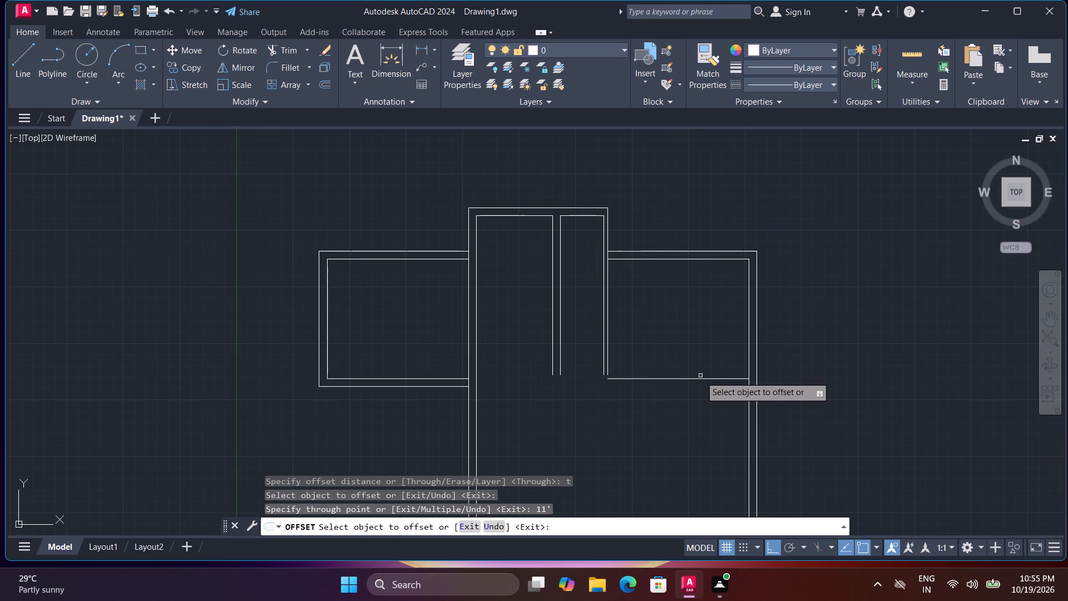
pyautogui.click(700, 377)
pyautogui.write('9"')
pyautogui.press('Return')
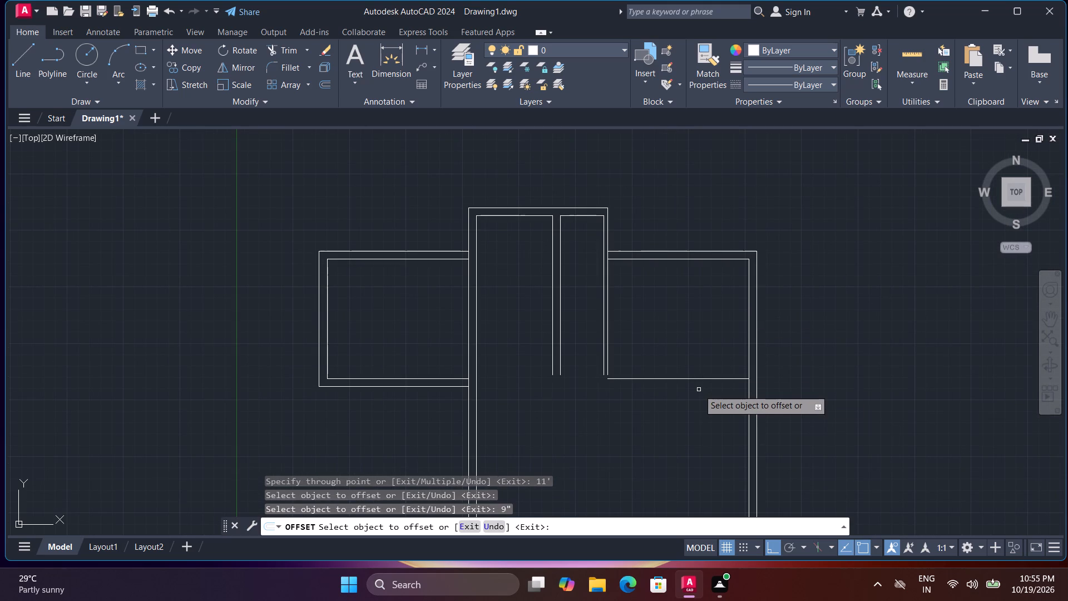
pyautogui.click(657, 377)
pyautogui.write('9"')
pyautogui.press('Return')
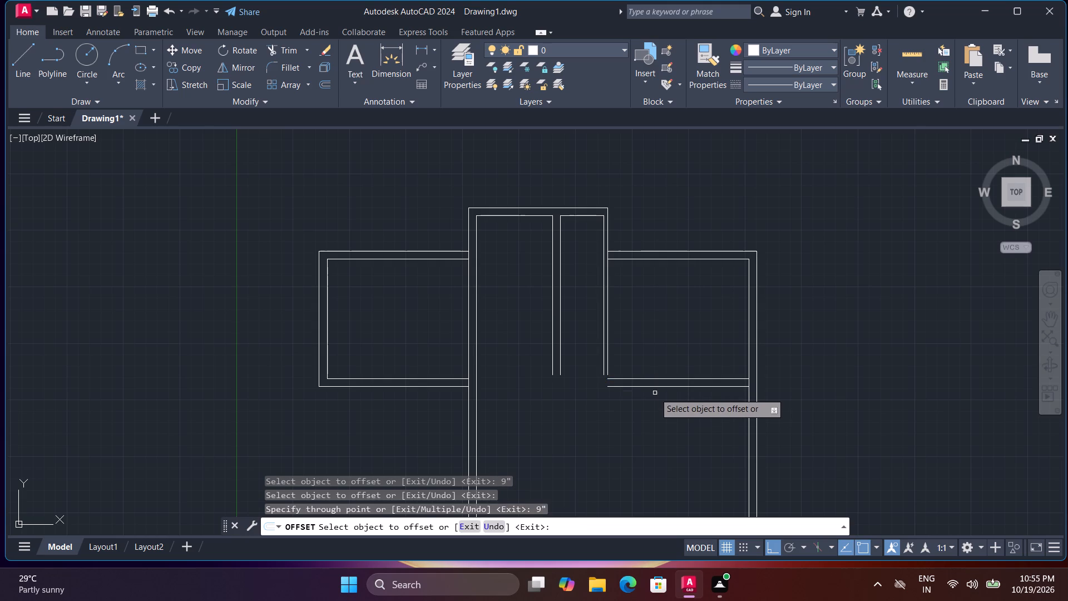
# Draw a short vertical line joining the 4" partition's right line to the right room's lower wall.
pyautogui.scroll(1, 655, 393)
pyautogui.scroll(2, 596, 377)
pyautogui.scroll(-2, 585, 370)
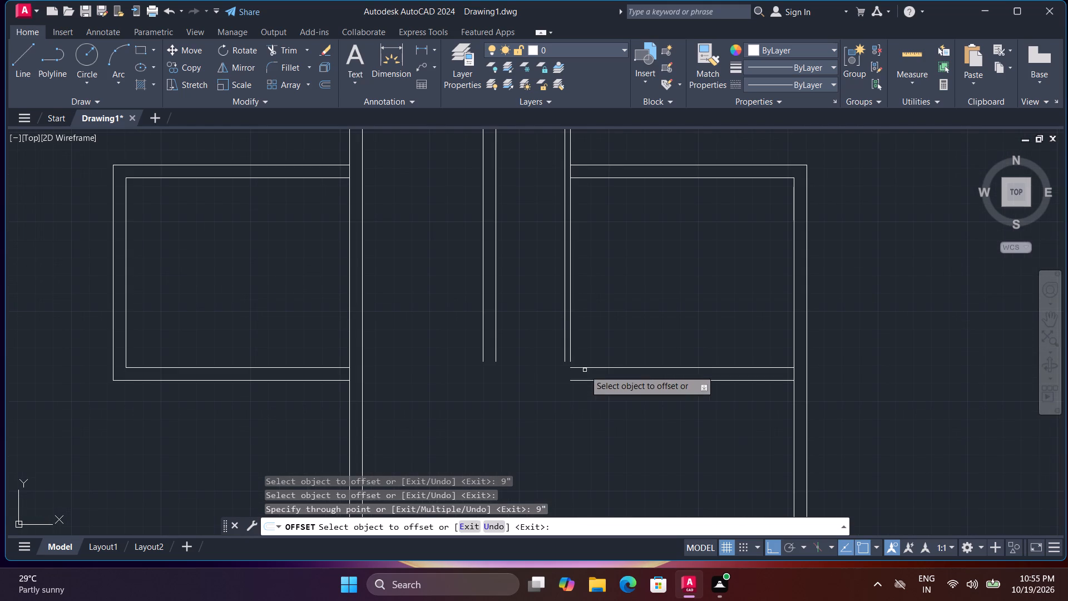
pyautogui.press('Escape')
pyautogui.press('Escape')
pyautogui.press('l')
pyautogui.press('space')
pyautogui.click(572, 360)
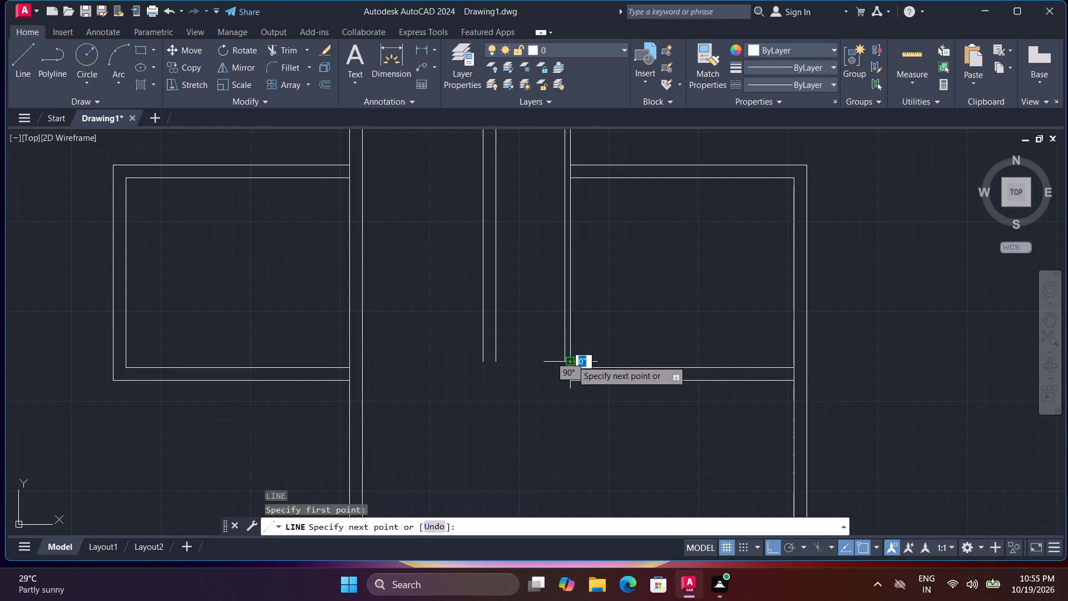
pyautogui.click(573, 368)
pyautogui.press('space')
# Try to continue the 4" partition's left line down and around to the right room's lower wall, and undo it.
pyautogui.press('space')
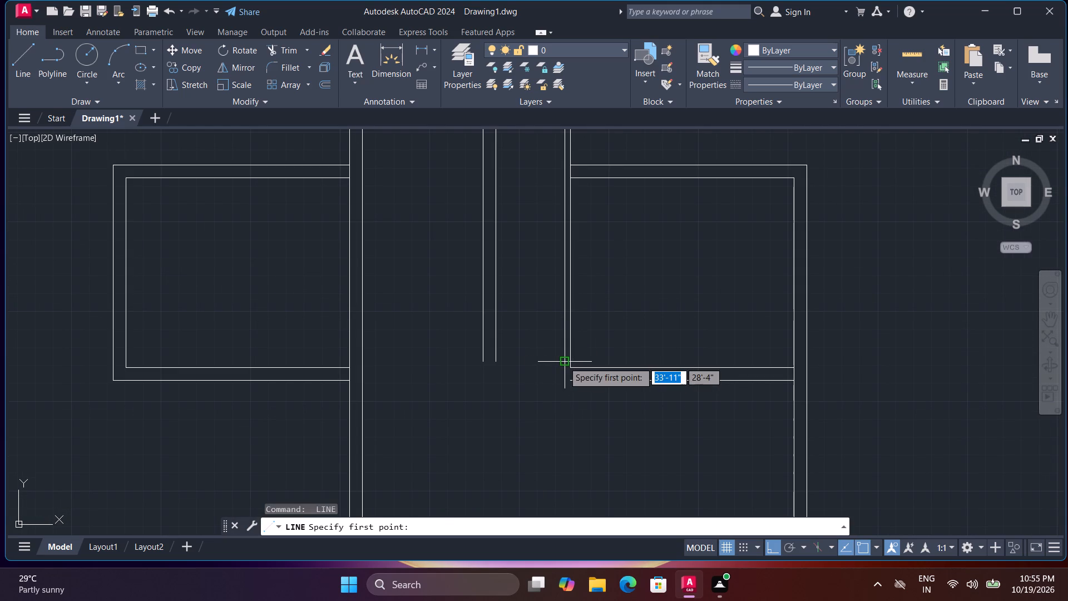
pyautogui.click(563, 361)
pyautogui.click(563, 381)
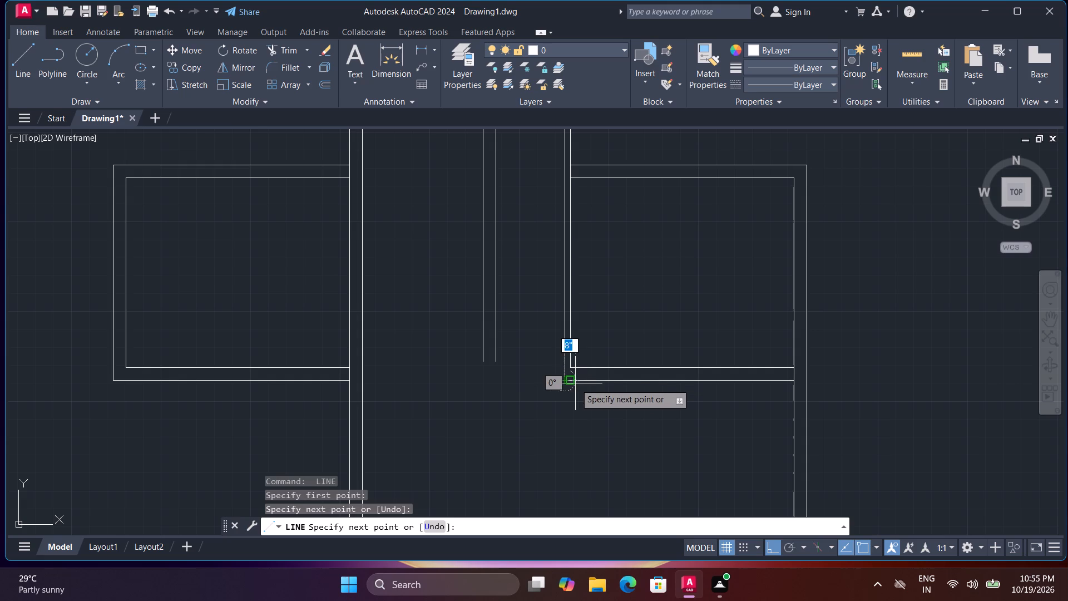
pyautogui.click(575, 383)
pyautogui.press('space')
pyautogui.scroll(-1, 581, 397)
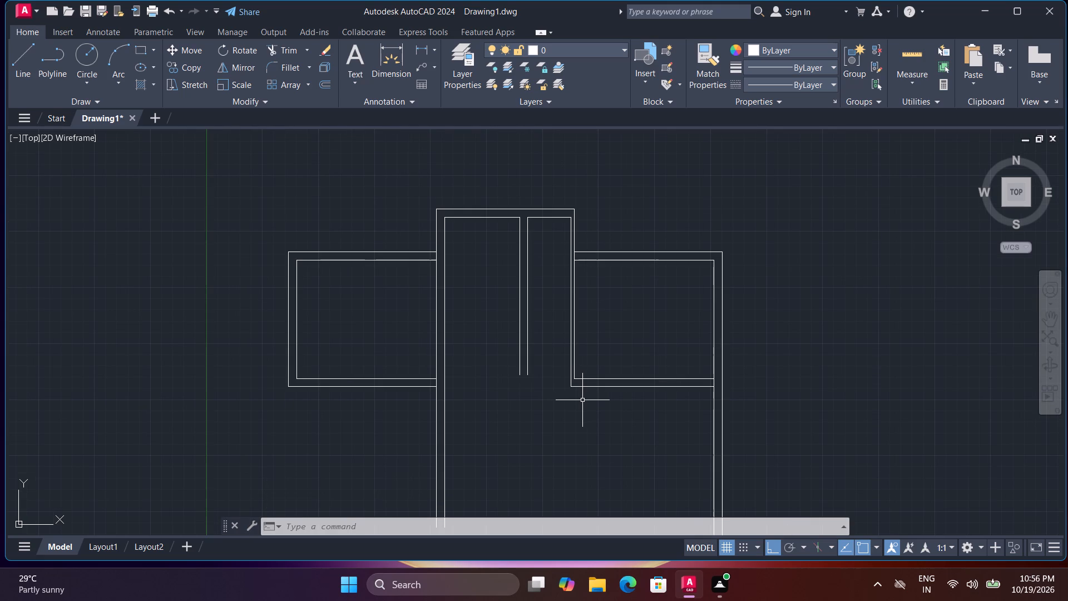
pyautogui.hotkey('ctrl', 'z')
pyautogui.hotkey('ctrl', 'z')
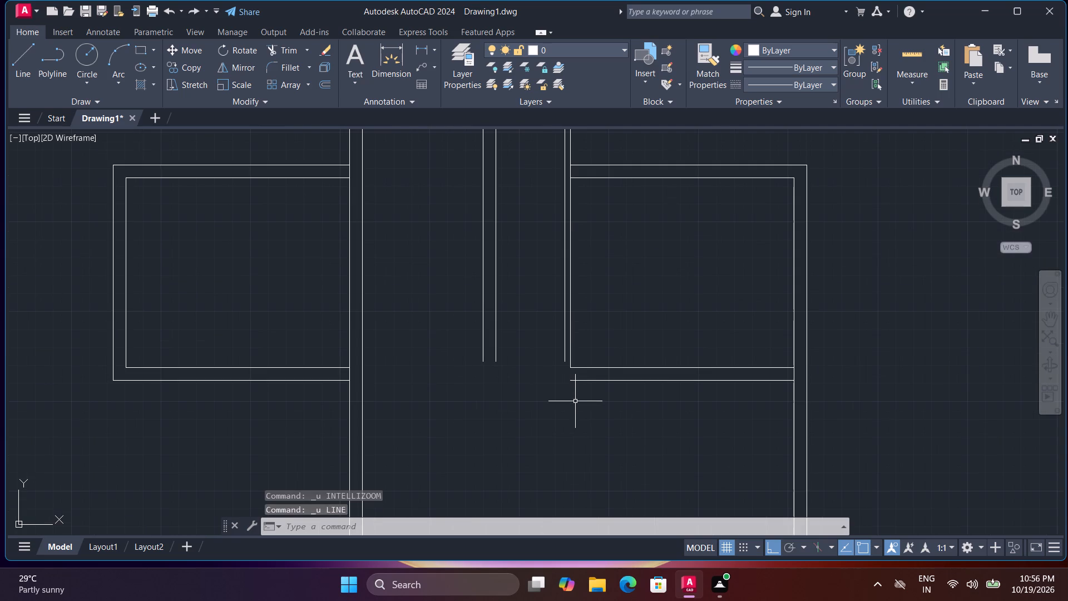
# Continue the right room's bottom wall line across to the 9" partition, and draw the partition's left line down to meet it.
pyautogui.scroll(1, 575, 401)
pyautogui.scroll(-2, 575, 401)
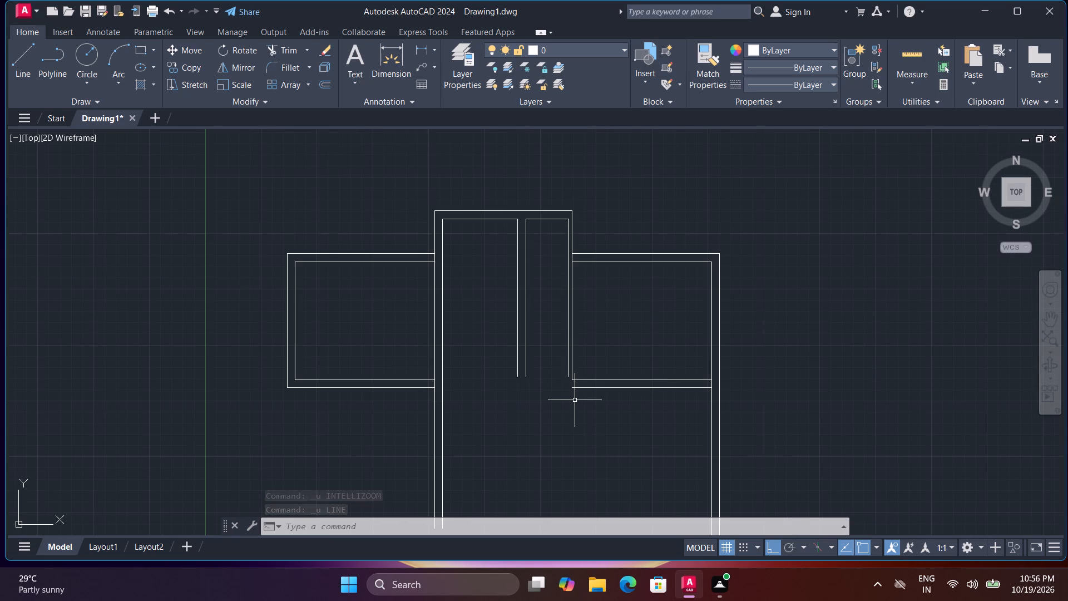
pyautogui.write('l')
pyautogui.press('space')
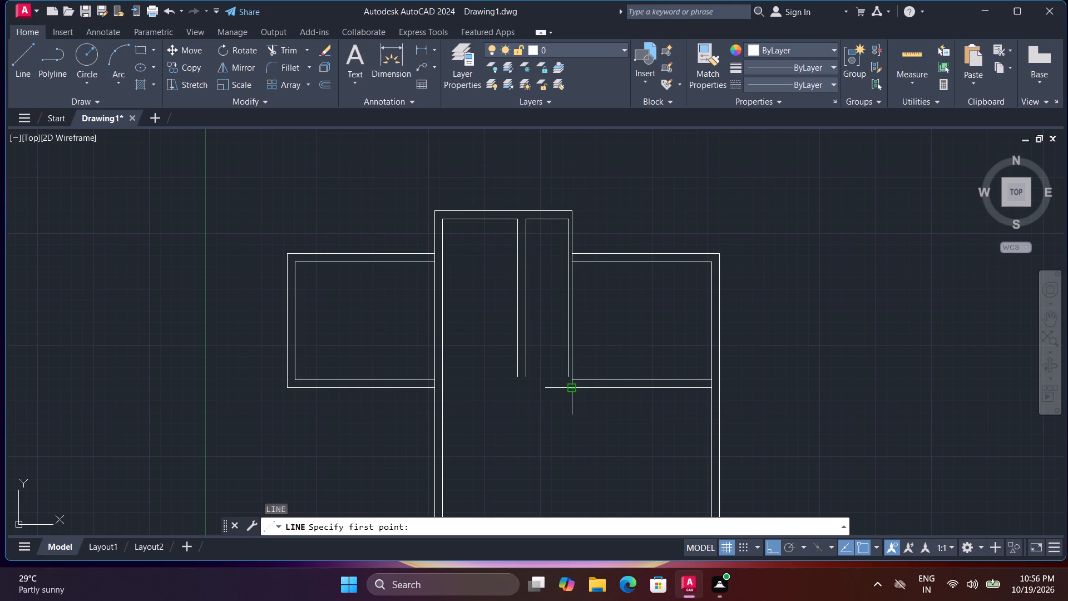
pyautogui.click(572, 390)
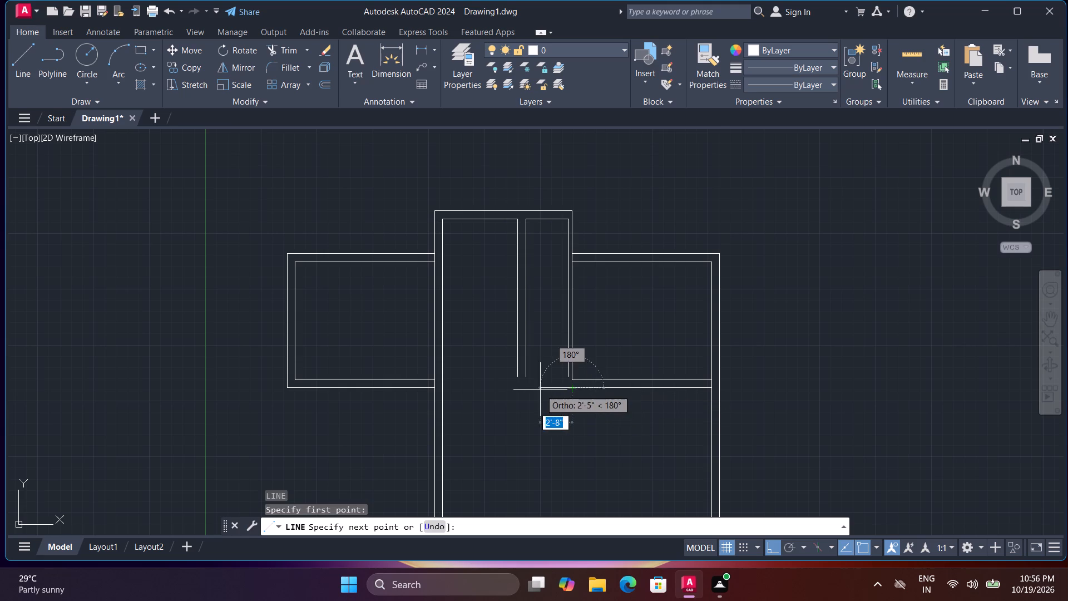
pyautogui.click(517, 391)
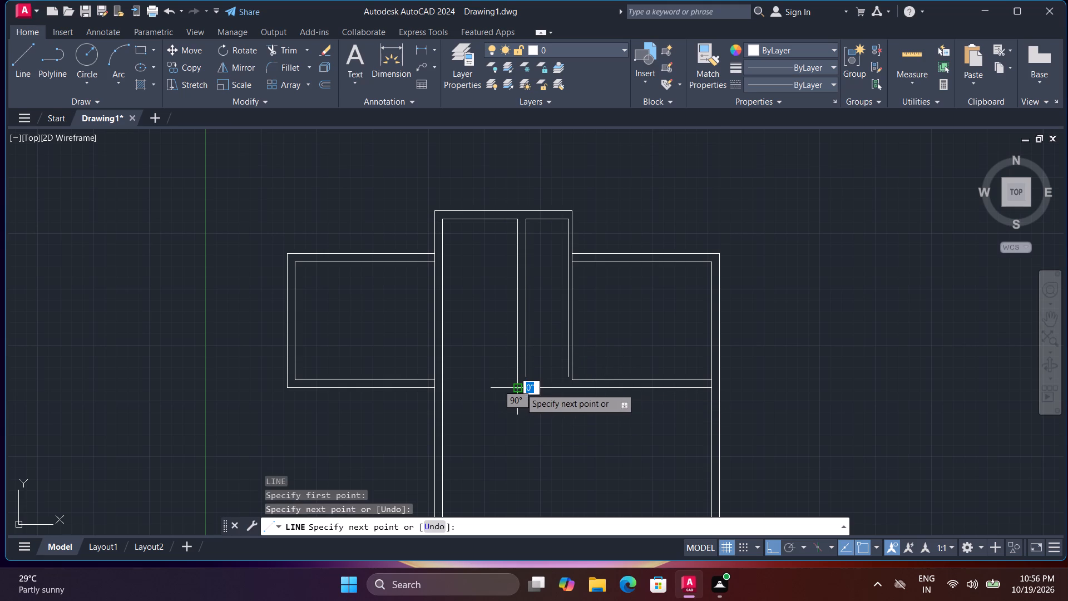
pyautogui.press('space')
pyautogui.press('space')
pyautogui.click(517, 375)
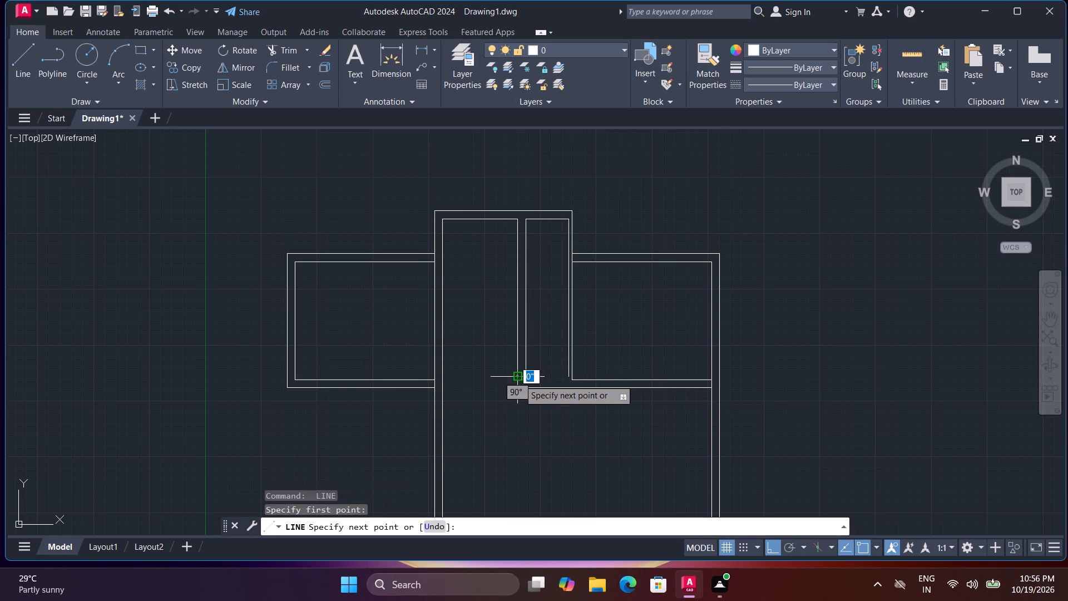
pyautogui.click(520, 387)
pyautogui.press('space')
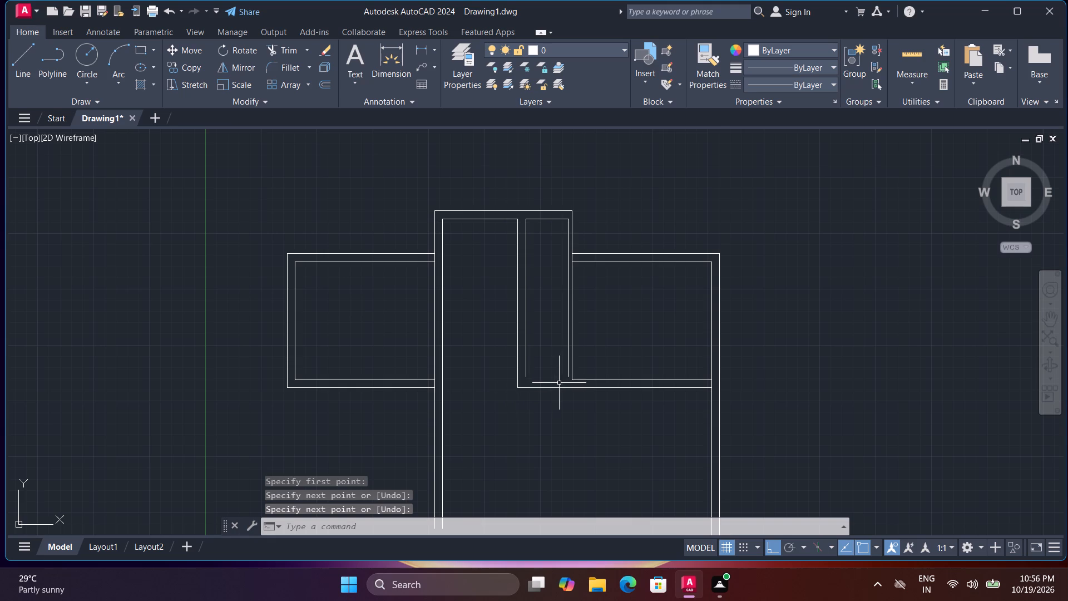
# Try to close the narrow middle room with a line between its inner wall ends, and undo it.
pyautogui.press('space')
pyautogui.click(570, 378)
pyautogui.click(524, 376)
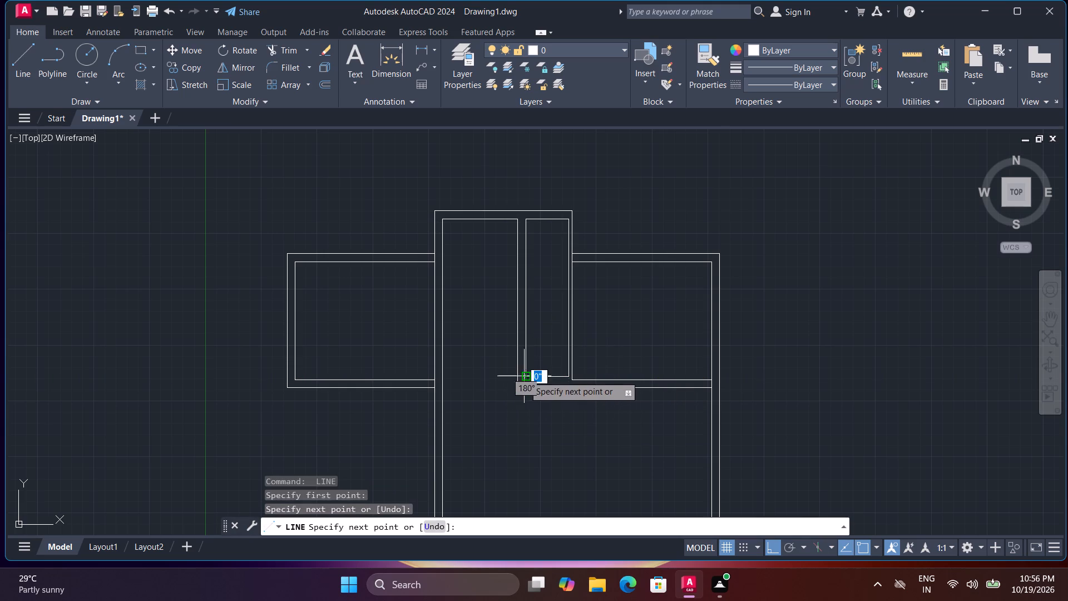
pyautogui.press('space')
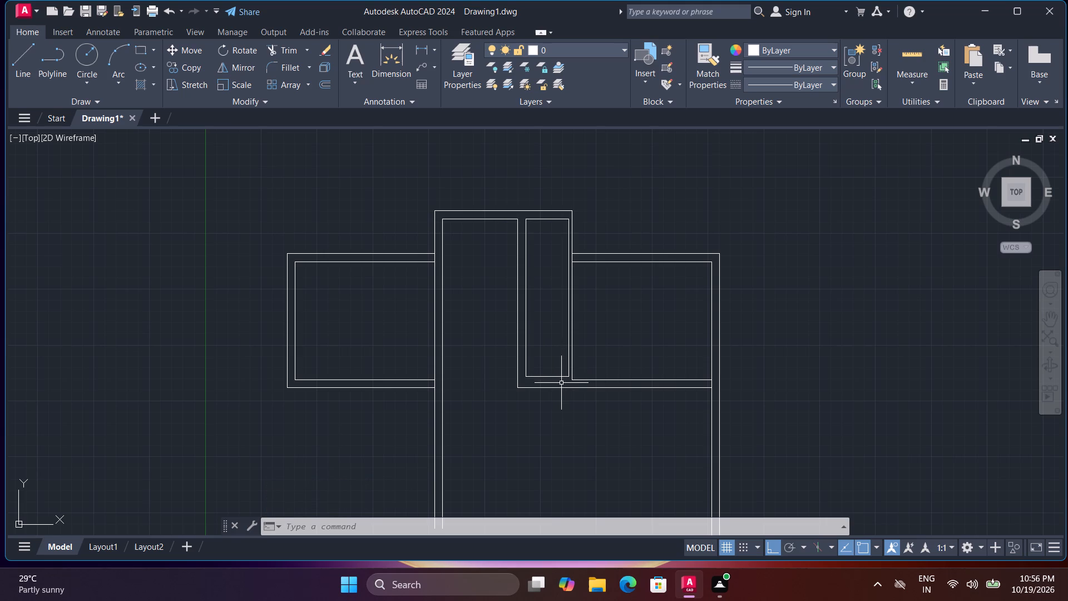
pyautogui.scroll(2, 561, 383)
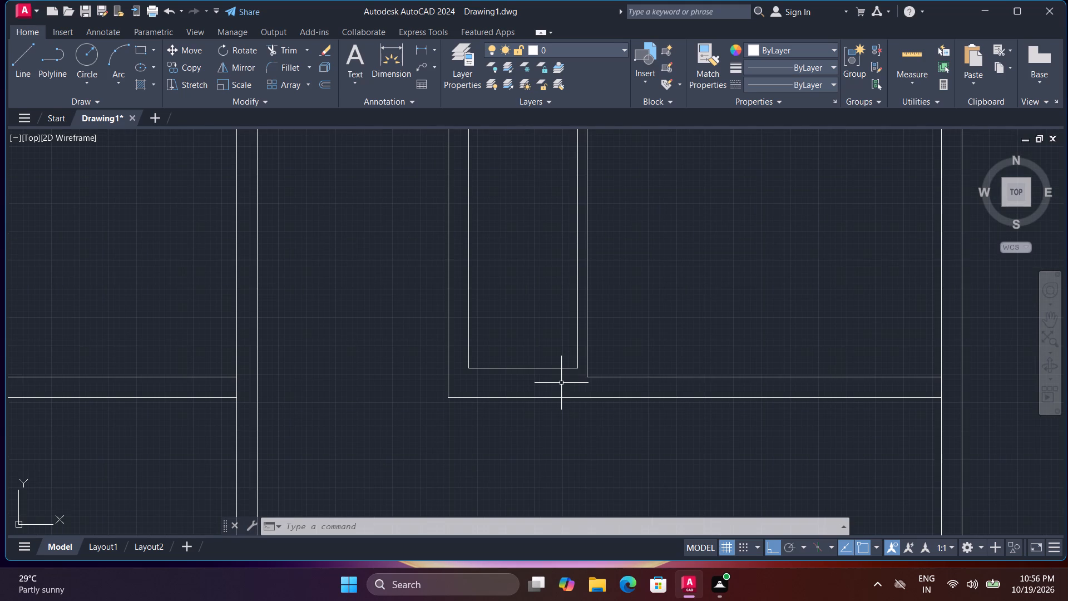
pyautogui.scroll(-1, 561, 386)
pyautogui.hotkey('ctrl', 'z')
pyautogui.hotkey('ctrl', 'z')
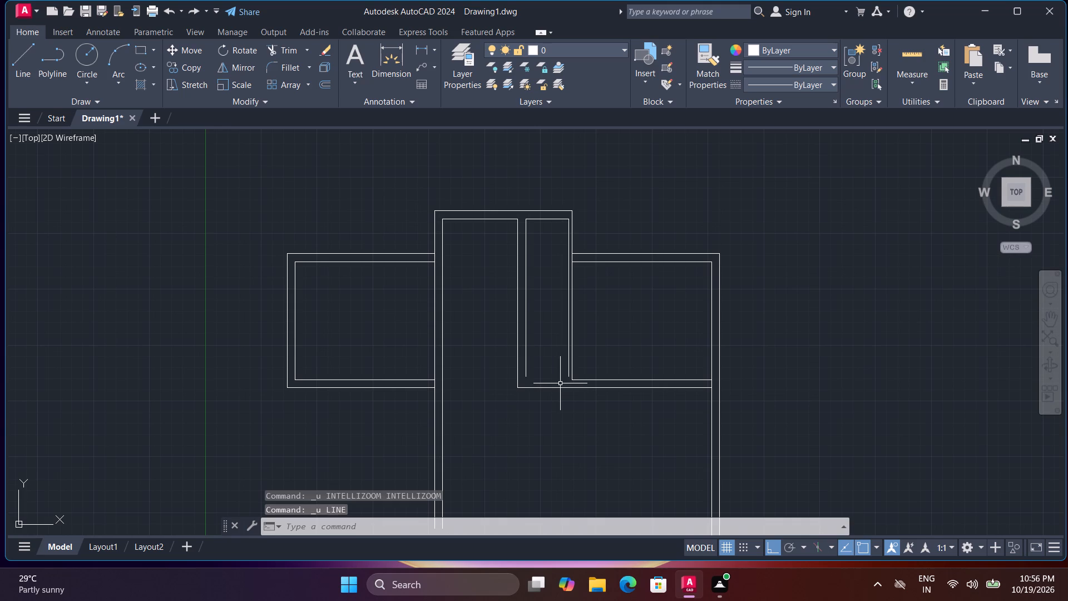
# Draw lines closing the bottom of the narrow middle room, extending its inner side walls down 4" to the right room's inner bottom wall level.
pyautogui.scroll(2, 562, 375)
pyautogui.write('l')
pyautogui.press('space')
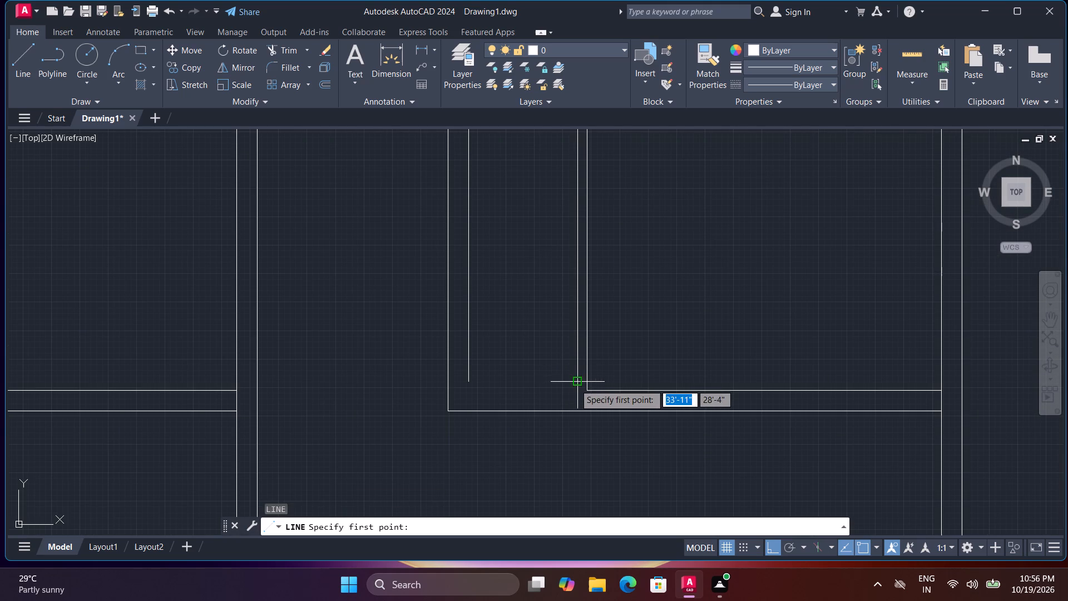
pyautogui.click(576, 384)
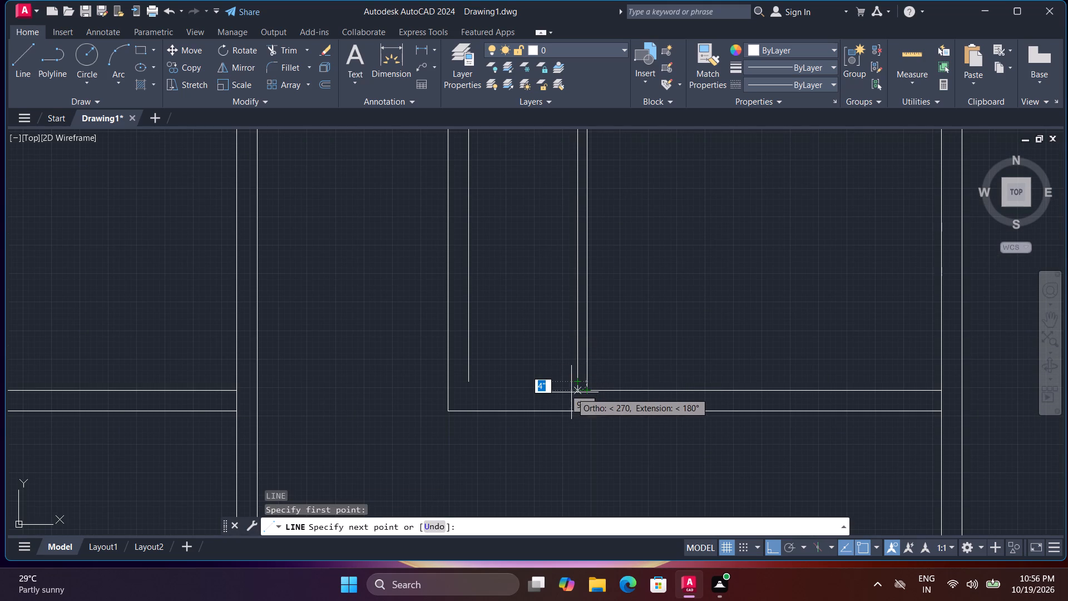
pyautogui.click(576, 390)
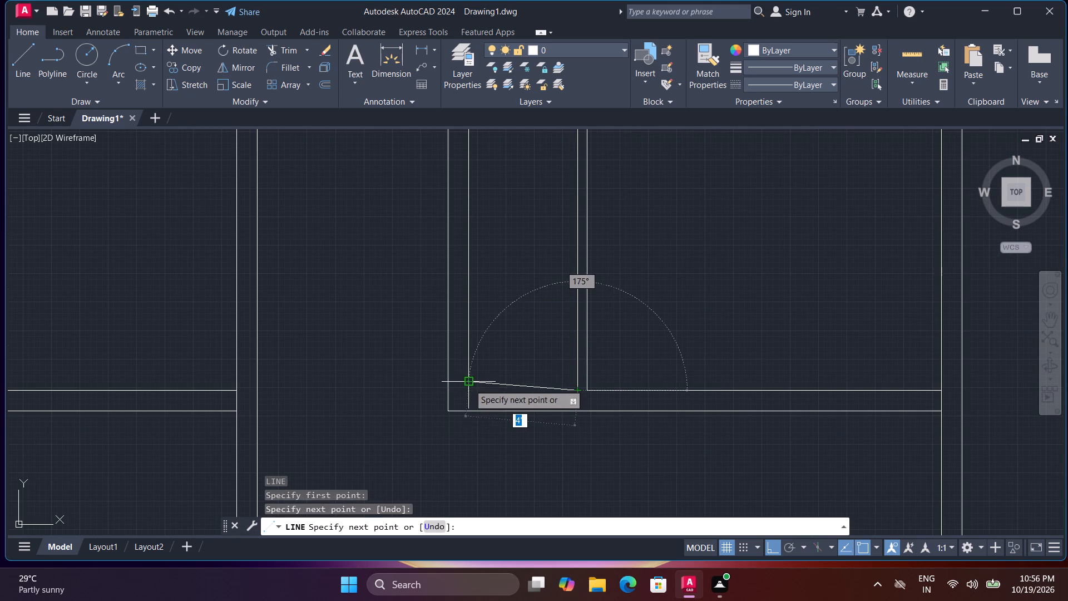
pyautogui.click(469, 391)
pyautogui.click(468, 382)
pyautogui.press('space')
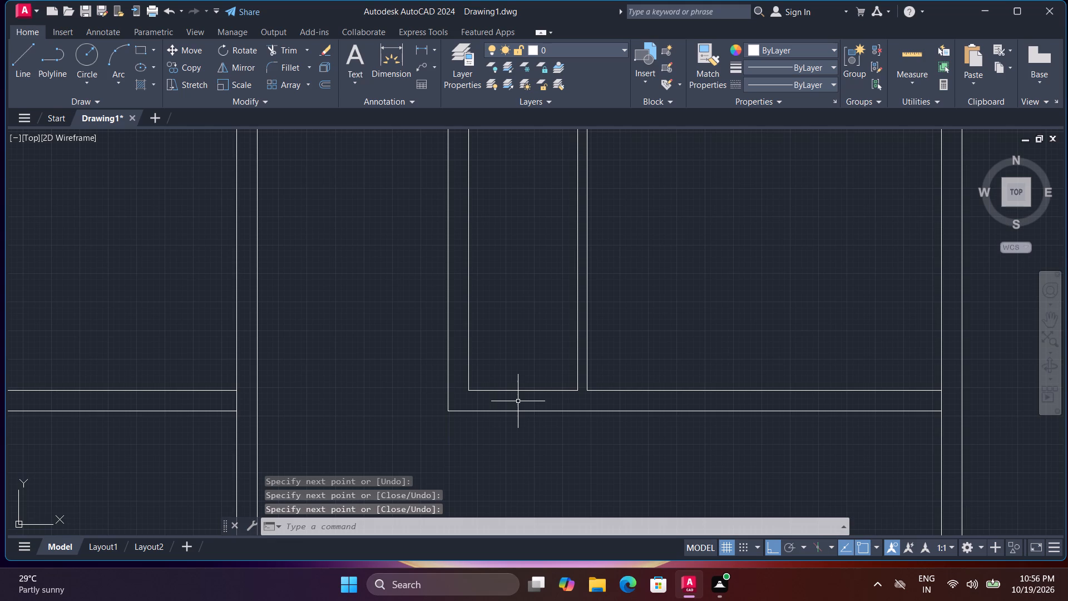
# Draw a line continuing the right room's outer top wall line across the narrow middle room into the 9" partition.
pyautogui.scroll(-2, 518, 401)
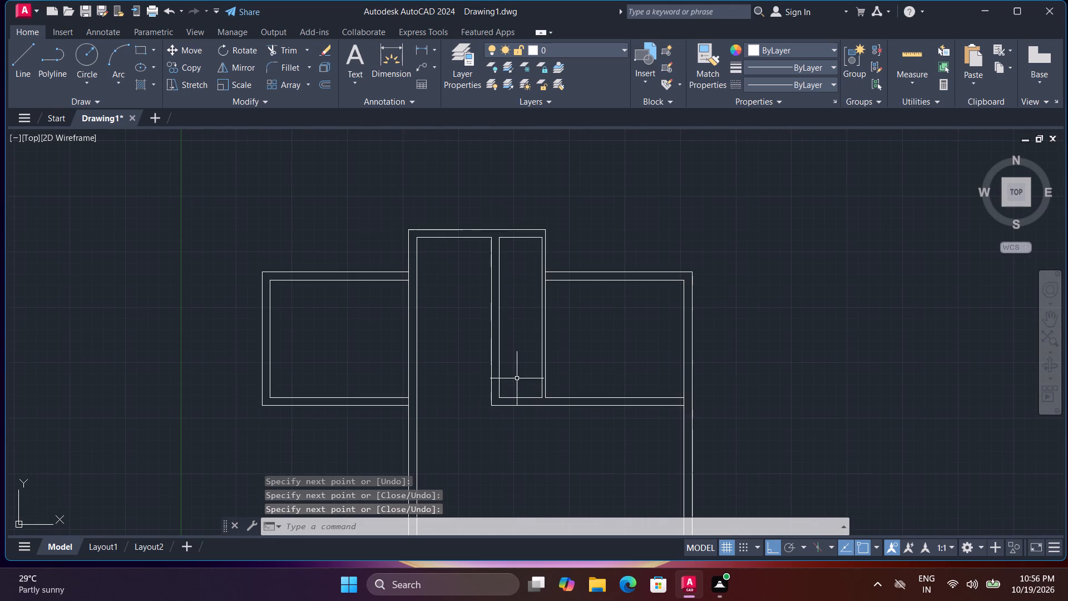
pyautogui.scroll(-1, 531, 342)
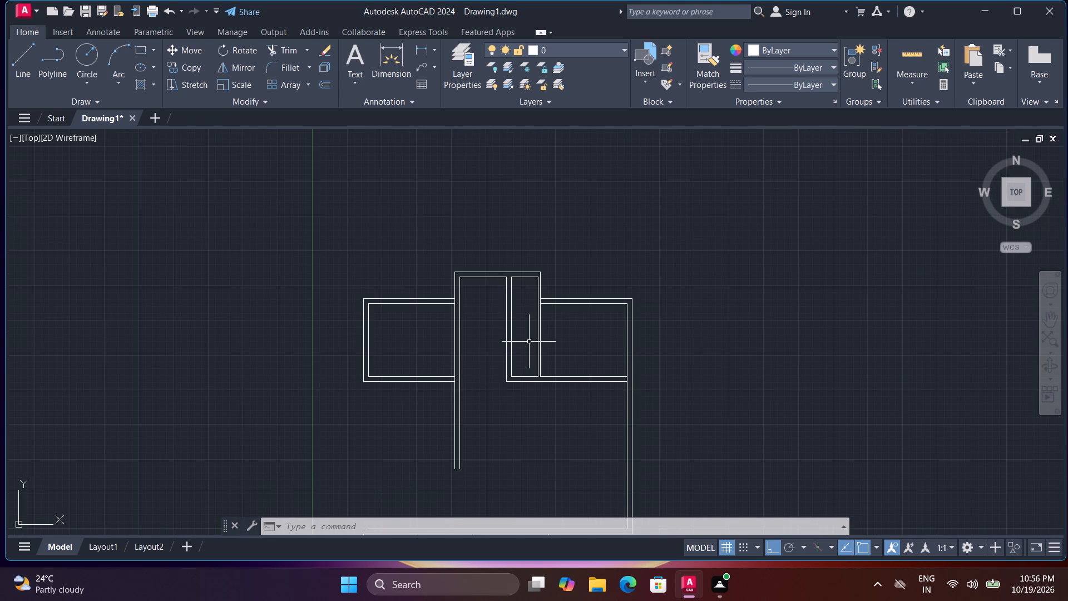
pyautogui.moveTo(523, 321); pyautogui.dragTo(520, 391, button='middle')
pyautogui.middleClick(520, 392)
pyautogui.scroll(3, 518, 373)
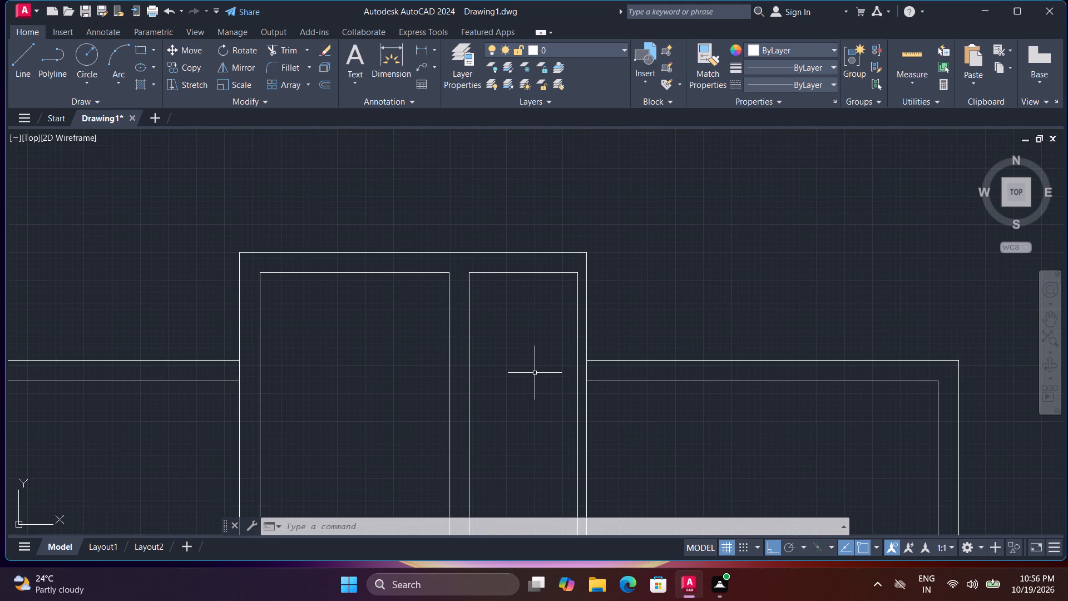
pyautogui.write('l')
pyautogui.press('space')
pyautogui.click(586, 362)
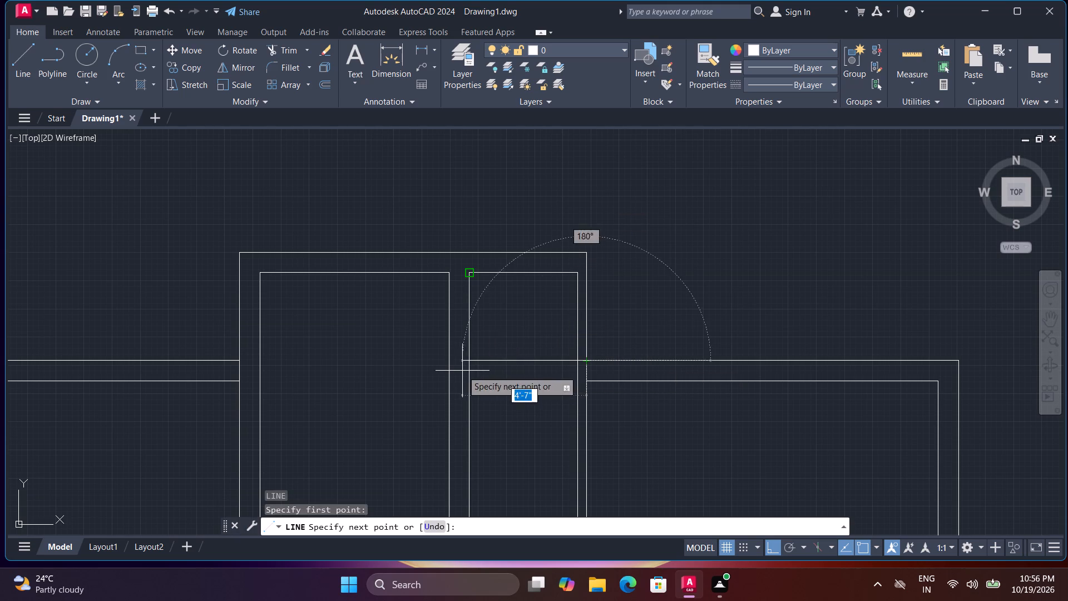
pyautogui.click(459, 366)
pyautogui.press('space')
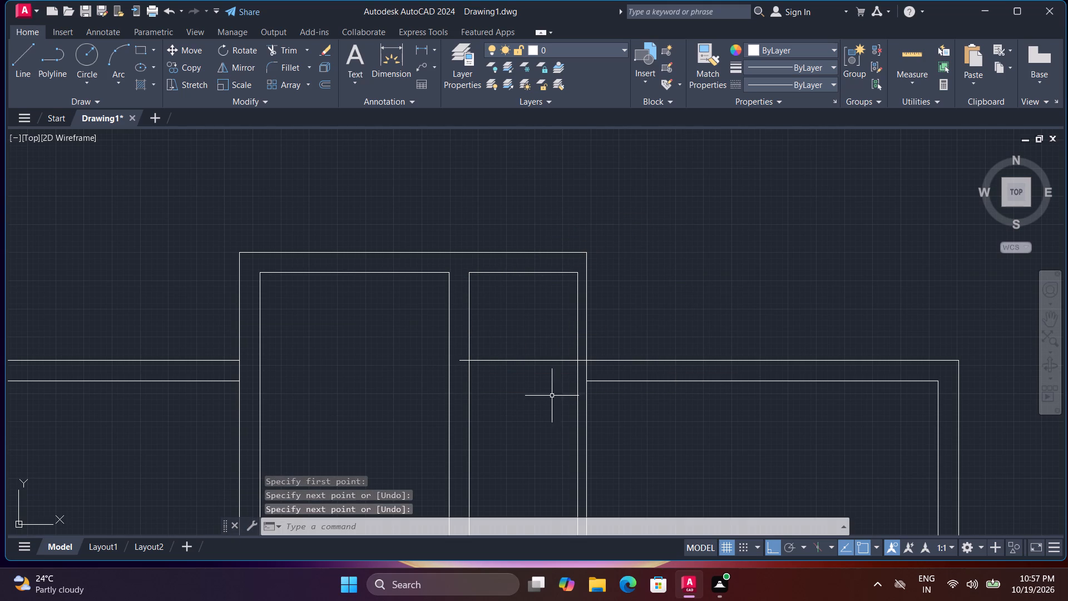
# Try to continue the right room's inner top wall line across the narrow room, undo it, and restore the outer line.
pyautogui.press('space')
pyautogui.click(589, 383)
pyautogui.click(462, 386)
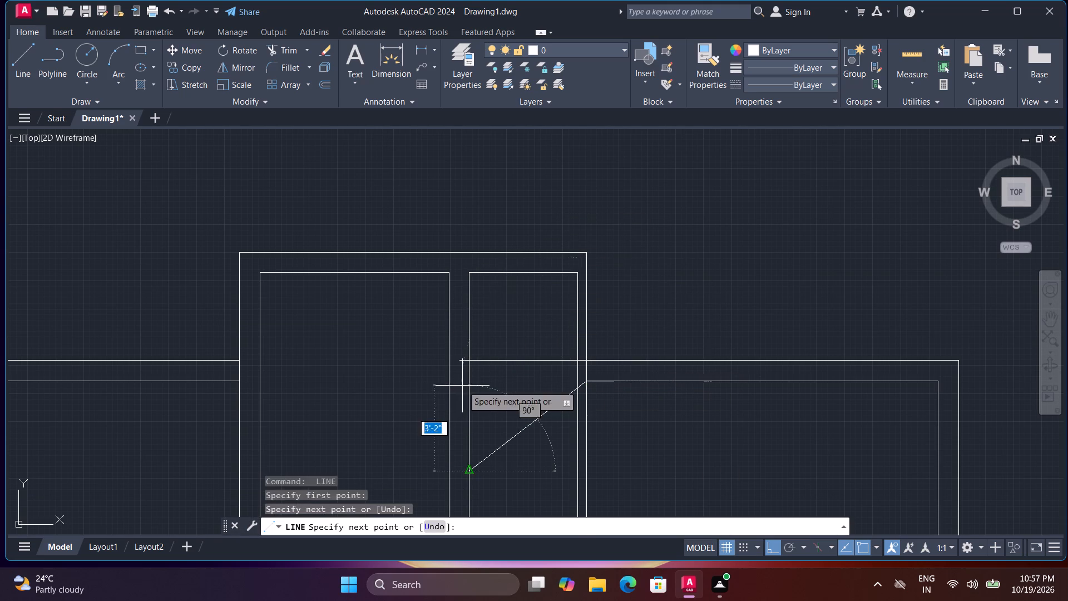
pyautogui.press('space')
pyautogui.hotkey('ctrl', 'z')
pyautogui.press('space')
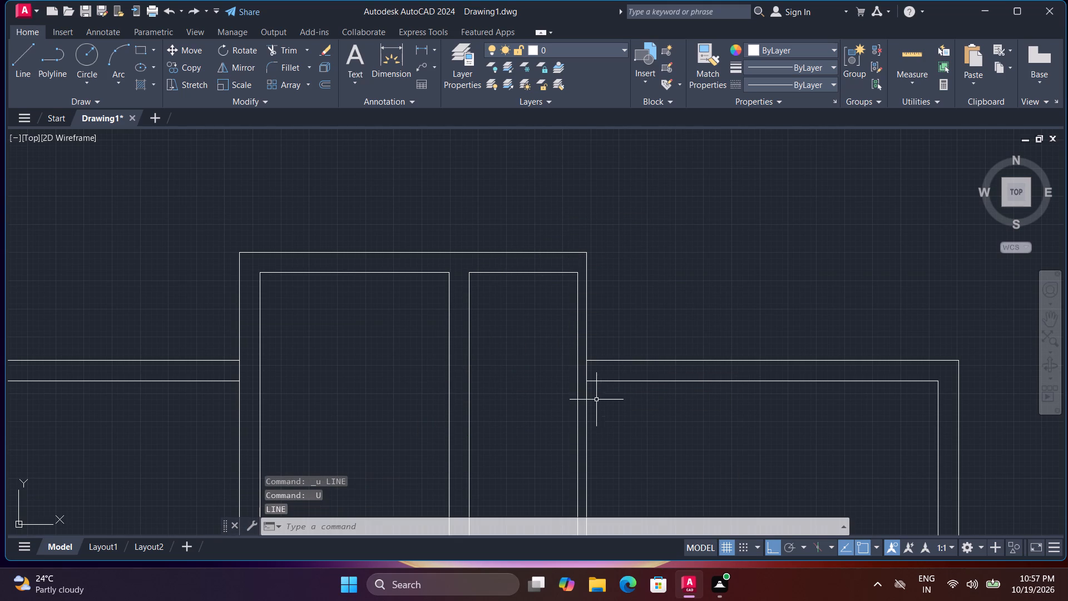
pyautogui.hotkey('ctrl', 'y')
# Draw a line continuing the right room's inner top wall line across the narrow room into the 9" partition.
pyautogui.write('l')
pyautogui.press('space')
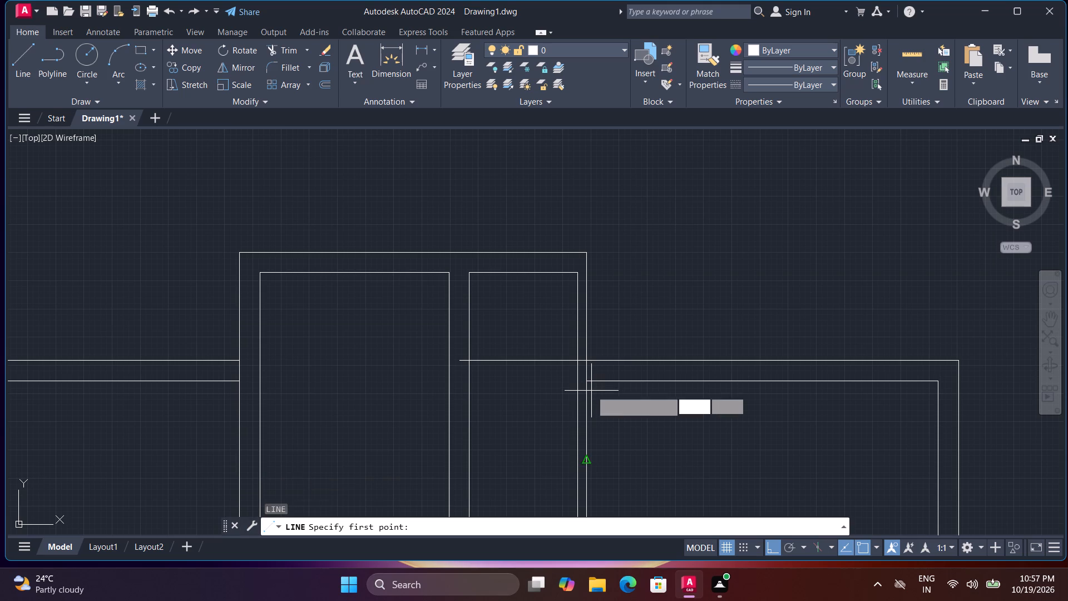
pyautogui.click(589, 381)
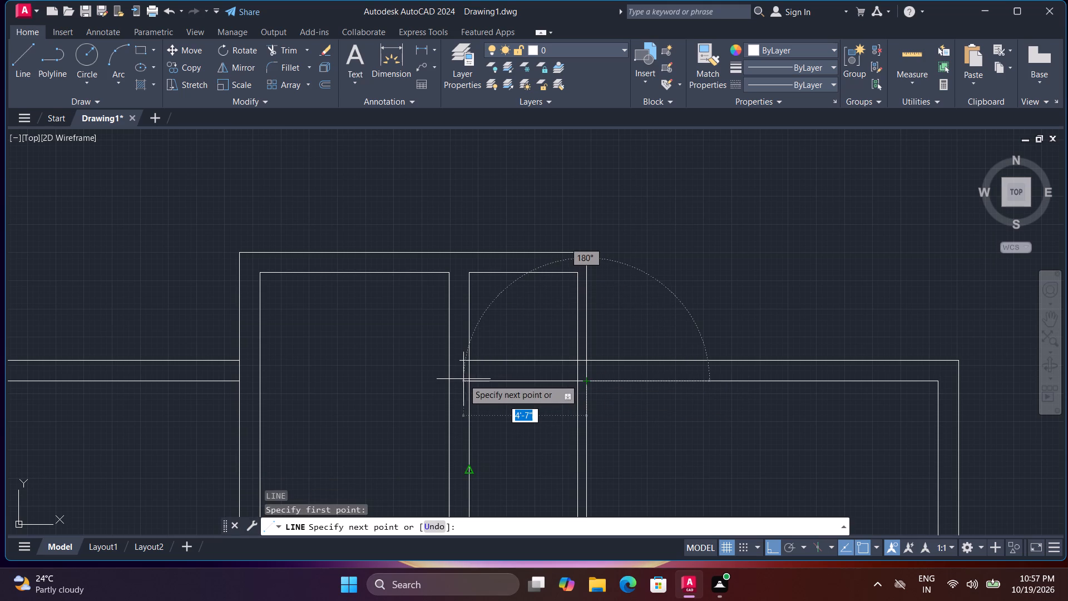
pyautogui.click(461, 379)
pyautogui.press('space')
# Trim the ends of both new wall lines that run past the 9" partition's right line.
pyautogui.press('t')
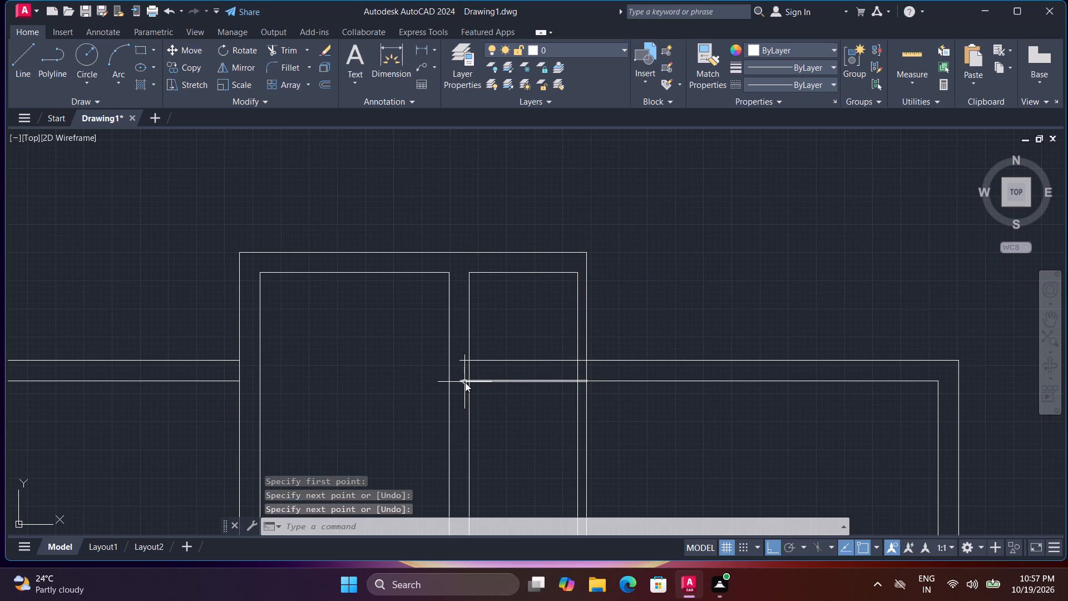
pyautogui.press('r')
pyautogui.press('space')
pyautogui.click(469, 383)
pyautogui.hotkey('ctrl', 'z')
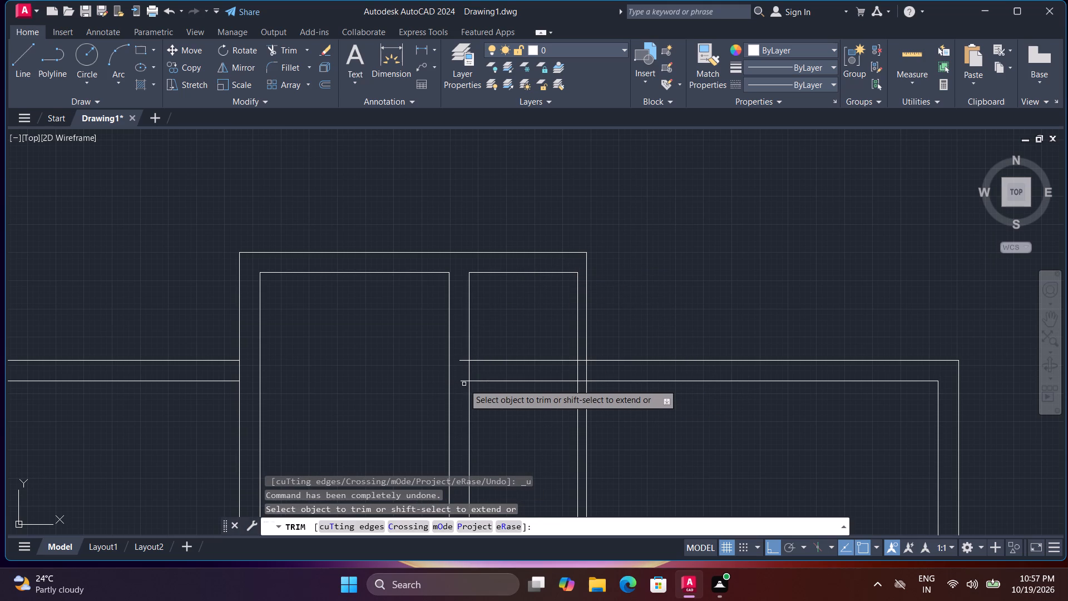
pyautogui.click(463, 385)
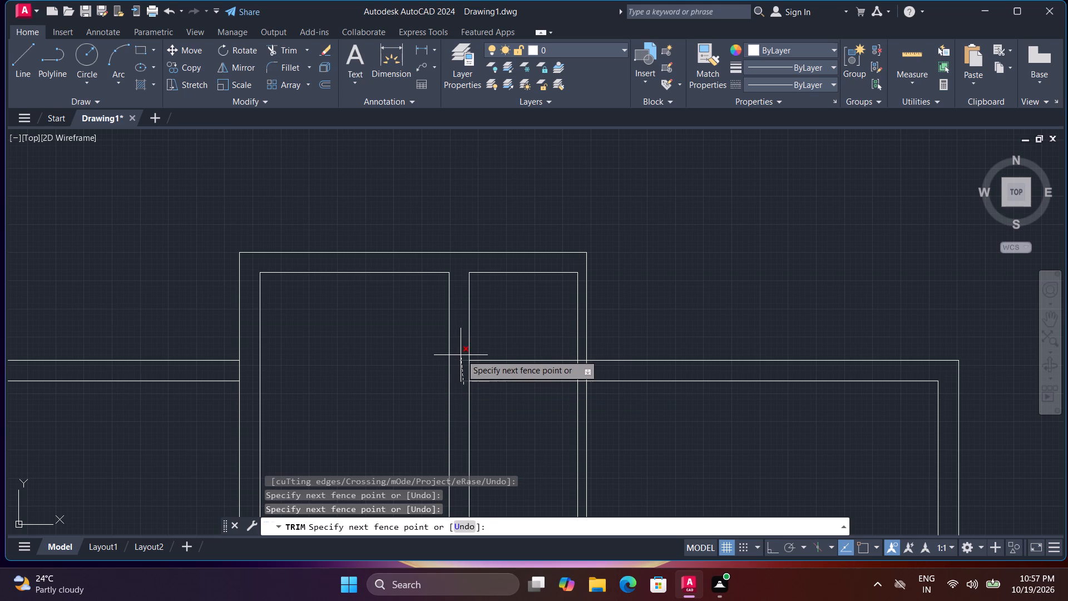
pyautogui.click(462, 354)
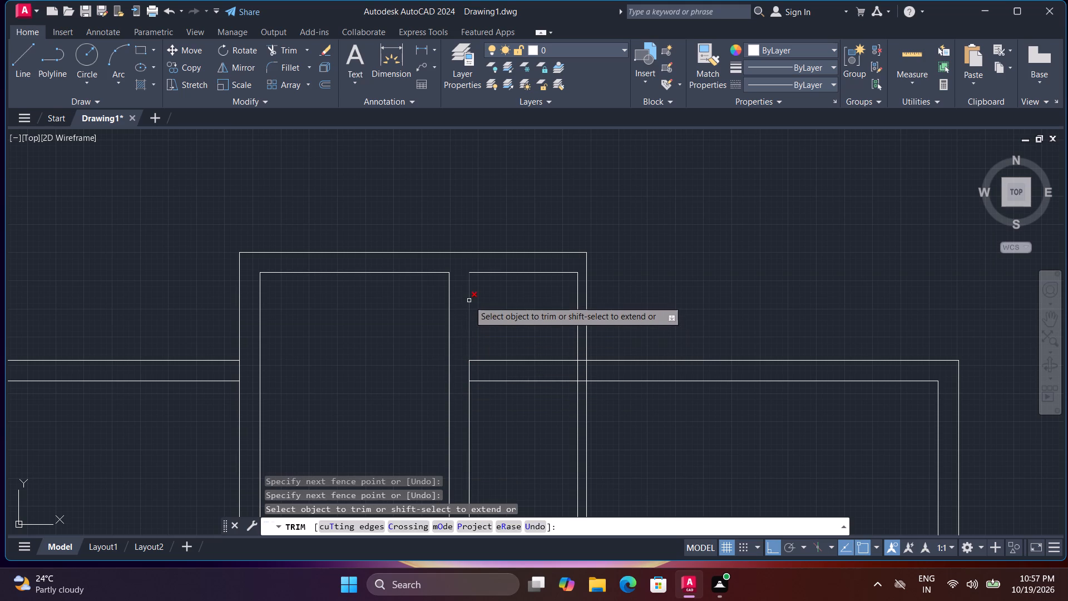
# Extend the 9" partition's right line to the outer top line and trim away the narrow room's walls above the right room's top wall.
pyautogui.keyDown('shift'); pyautogui.click(468, 306); pyautogui.keyUp('shift')
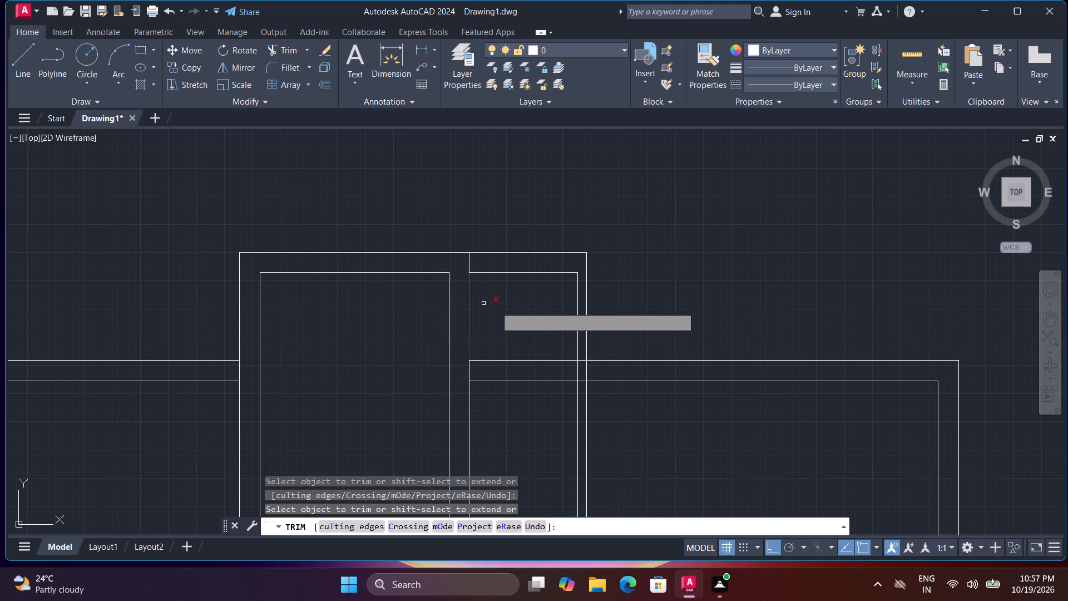
pyautogui.moveTo(502, 306); pyautogui.dragTo(507, 295)
pyautogui.click(517, 239)
pyautogui.click(550, 328)
pyautogui.click(599, 319)
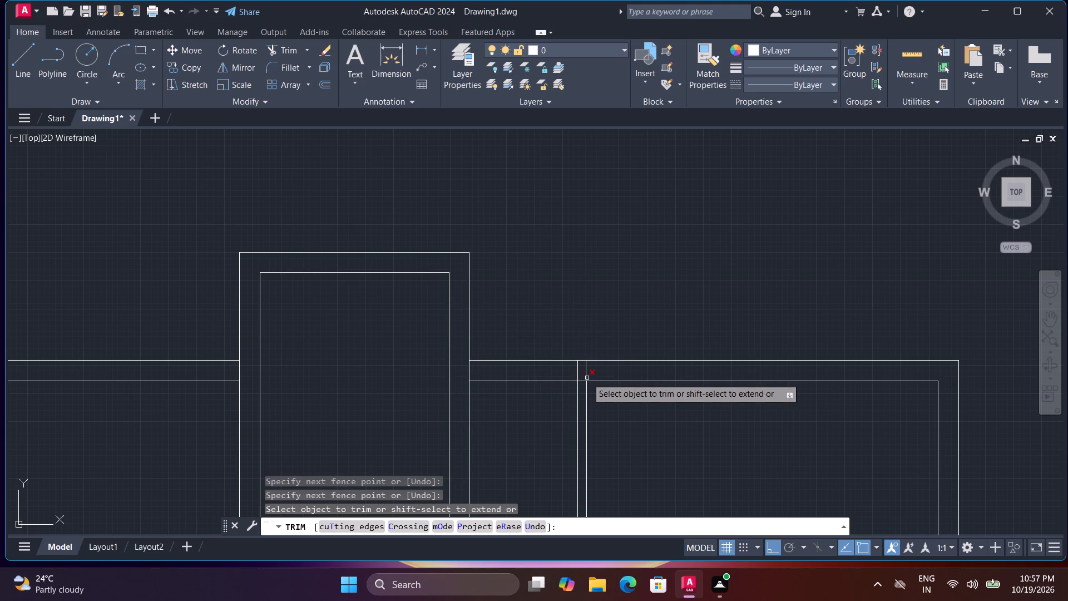
# Trim the leftover segments at the top wall's junctions with the 4" partition, the 9" partition and the left room.
pyautogui.click(584, 375)
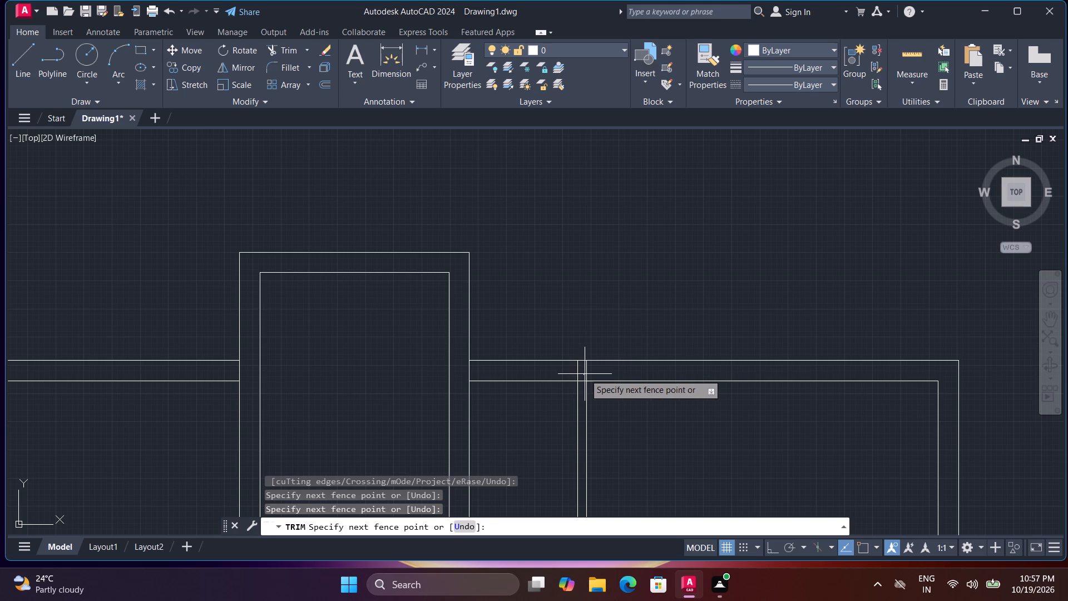
pyautogui.click(592, 374)
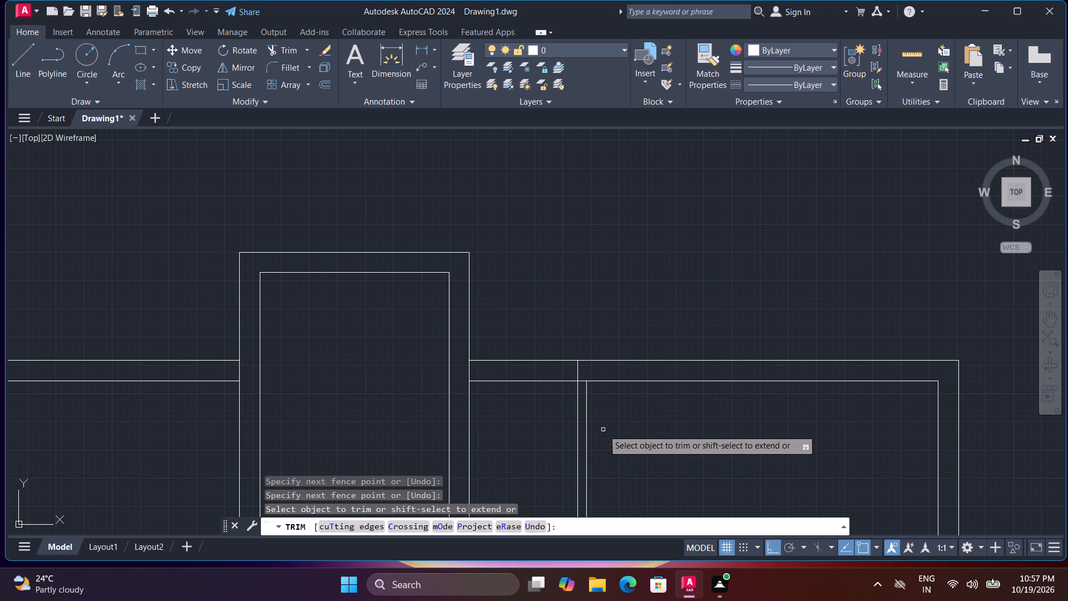
pyautogui.moveTo(609, 428); pyautogui.dragTo(689, 362, button='middle')
pyautogui.moveTo(692, 357); pyautogui.dragTo(680, 275, button='middle')
pyautogui.scroll(-2, 676, 294)
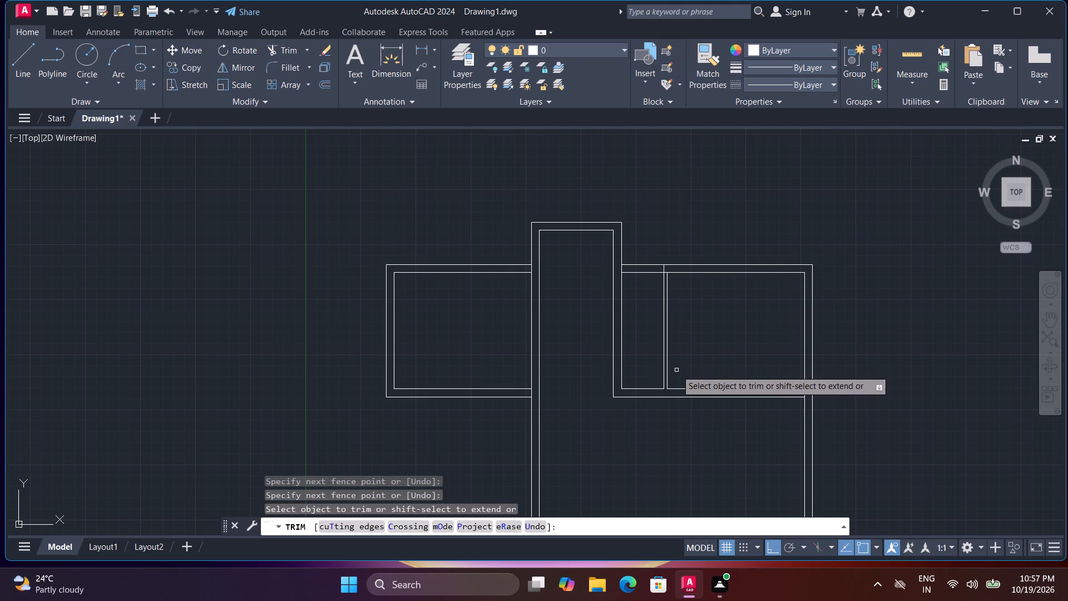
pyautogui.scroll(1, 622, 268)
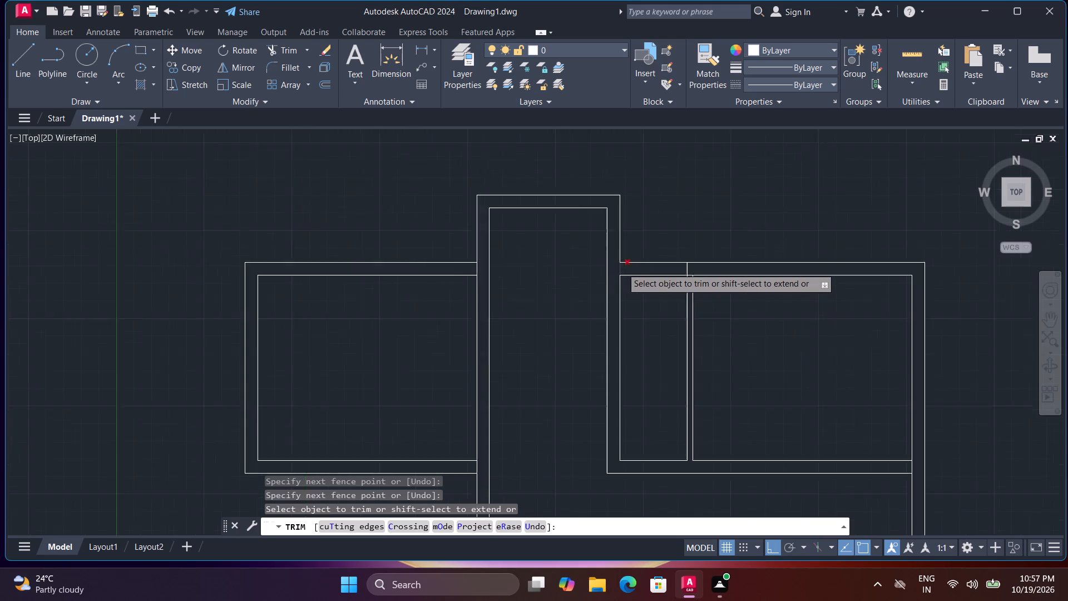
pyautogui.scroll(2, 622, 268)
pyautogui.click(615, 266)
pyautogui.scroll(-2, 641, 314)
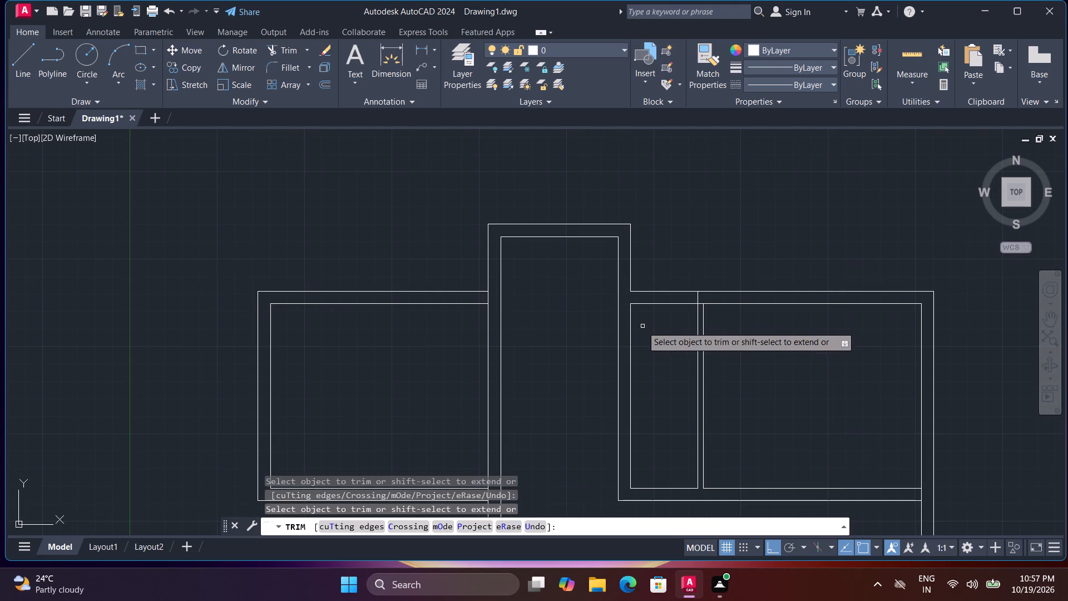
pyautogui.scroll(2, 468, 282)
pyautogui.click(514, 324)
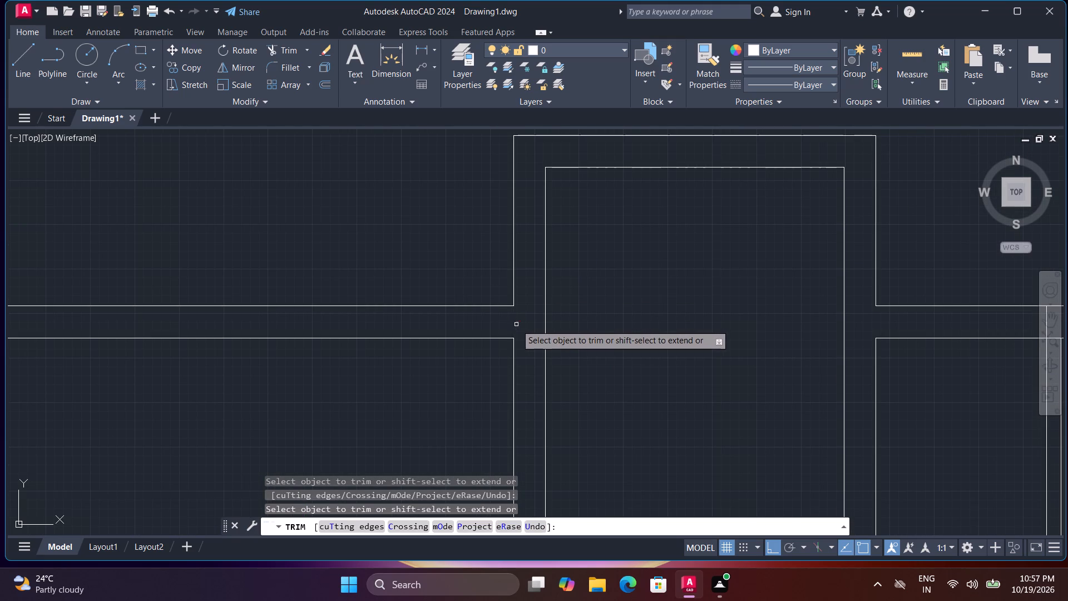
pyautogui.scroll(-4, 531, 333)
pyautogui.moveTo(596, 368); pyautogui.dragTo(577, 331, button='middle')
pyautogui.scroll(2, 589, 328)
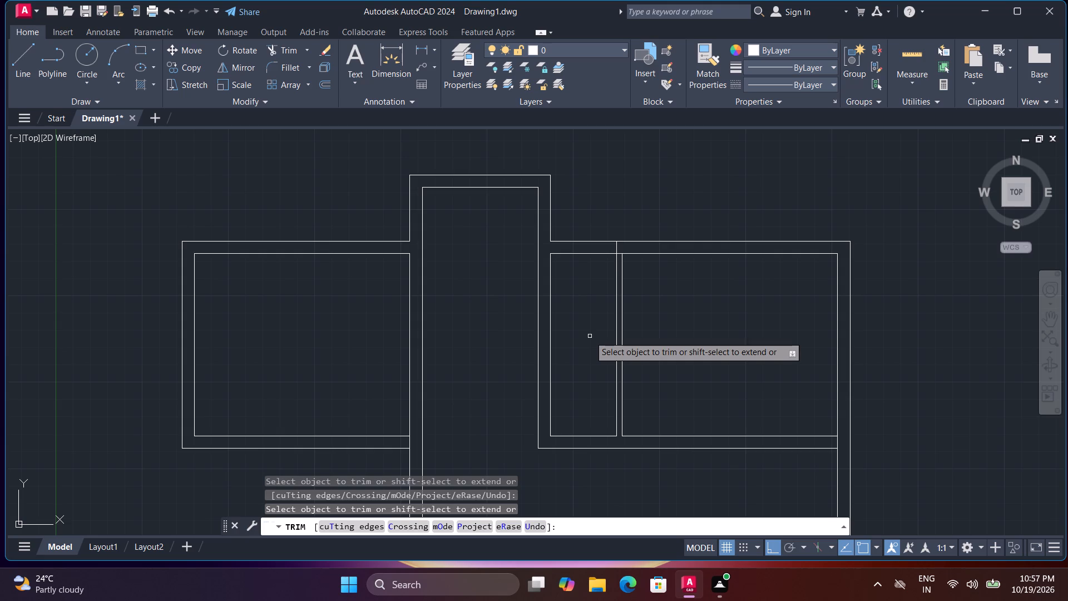
pyautogui.scroll(1, 598, 241)
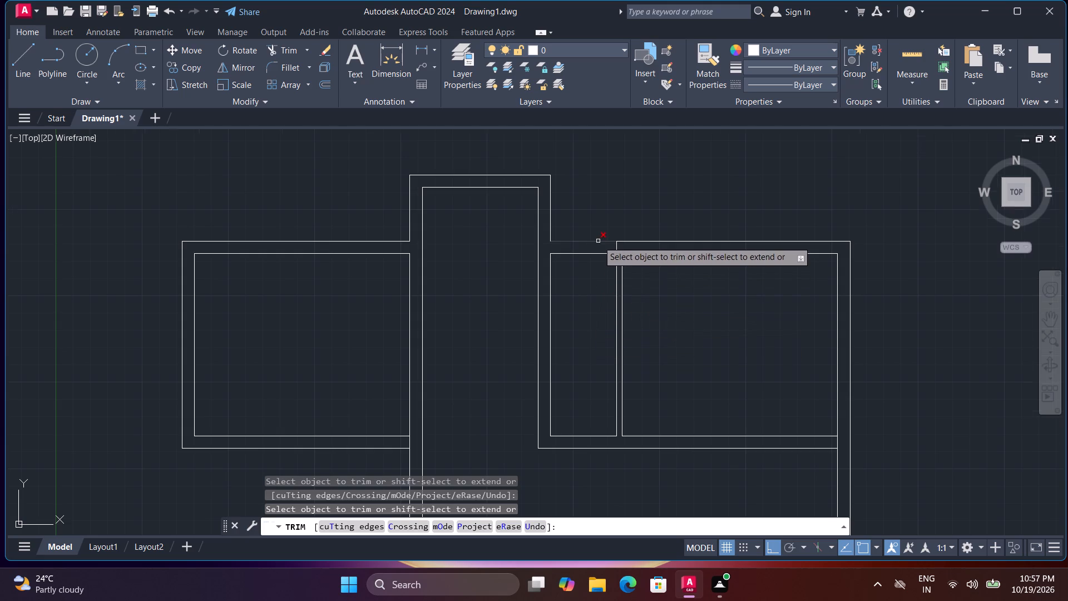
pyautogui.moveTo(600, 241); pyautogui.dragTo(612, 290, button='middle')
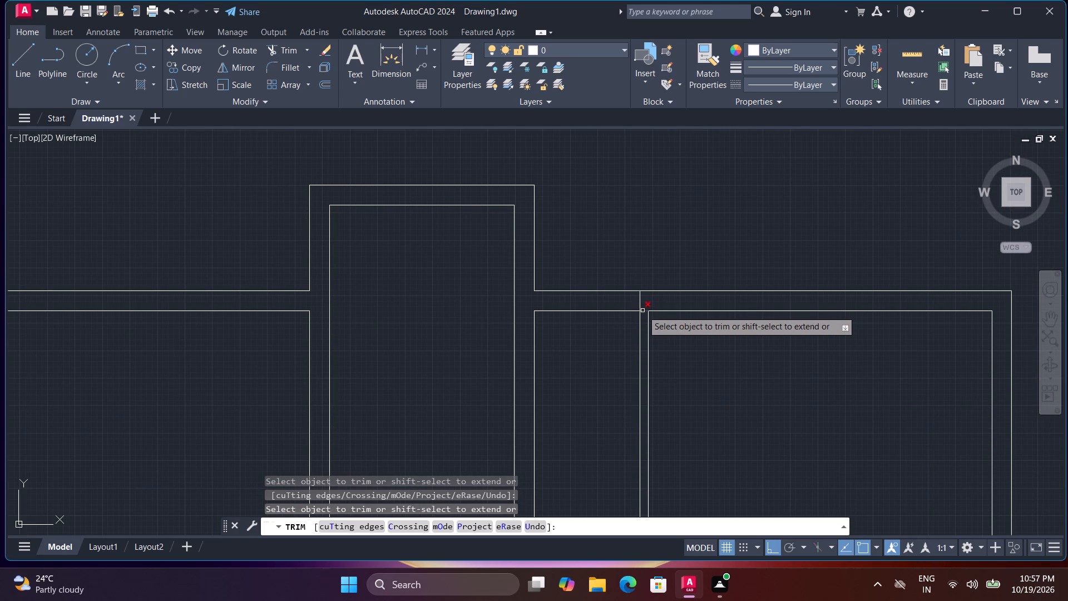
pyautogui.click(642, 311)
pyautogui.moveTo(611, 337); pyautogui.dragTo(617, 313, button='middle')
pyautogui.press('Escape')
# Offset the narrow room's inner top wall line 6' downward.
pyautogui.write('o')
pyautogui.press('space')
pyautogui.write('t')
pyautogui.press('space')
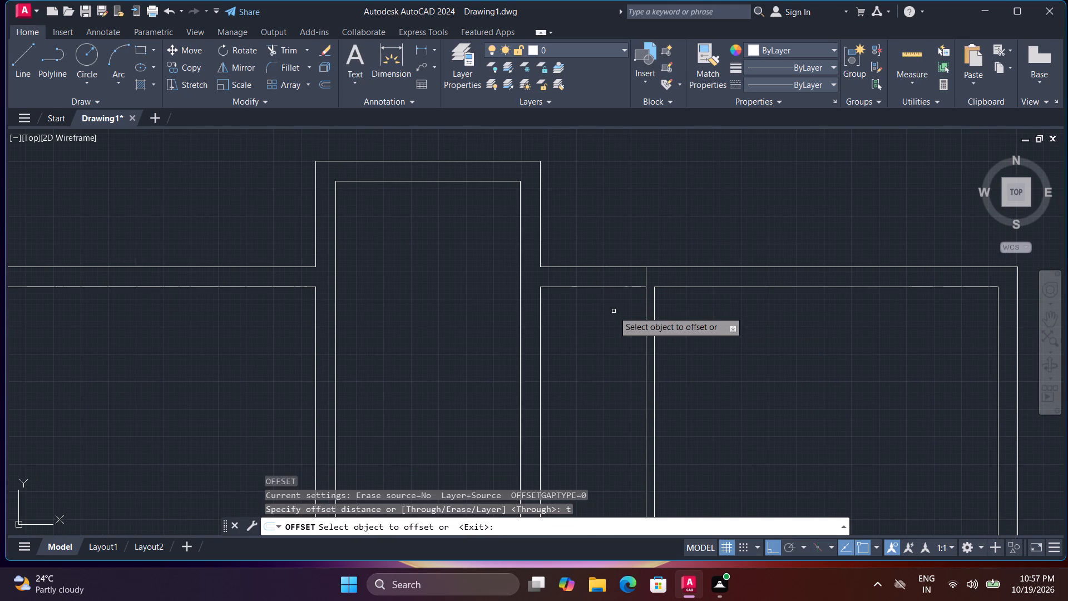
pyautogui.click(612, 288)
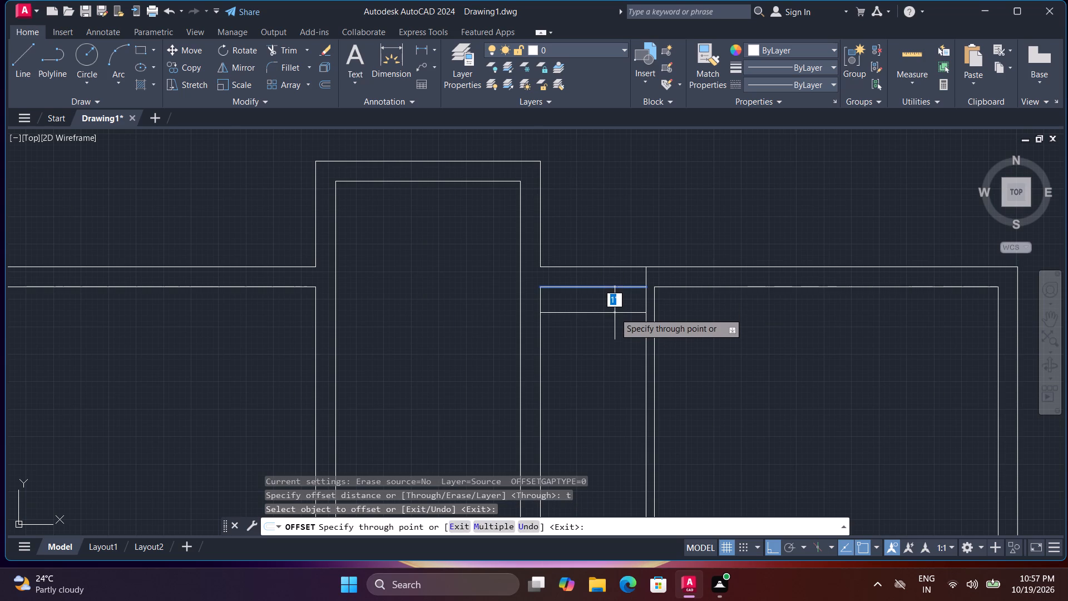
pyautogui.write("6'")
pyautogui.press('Return')
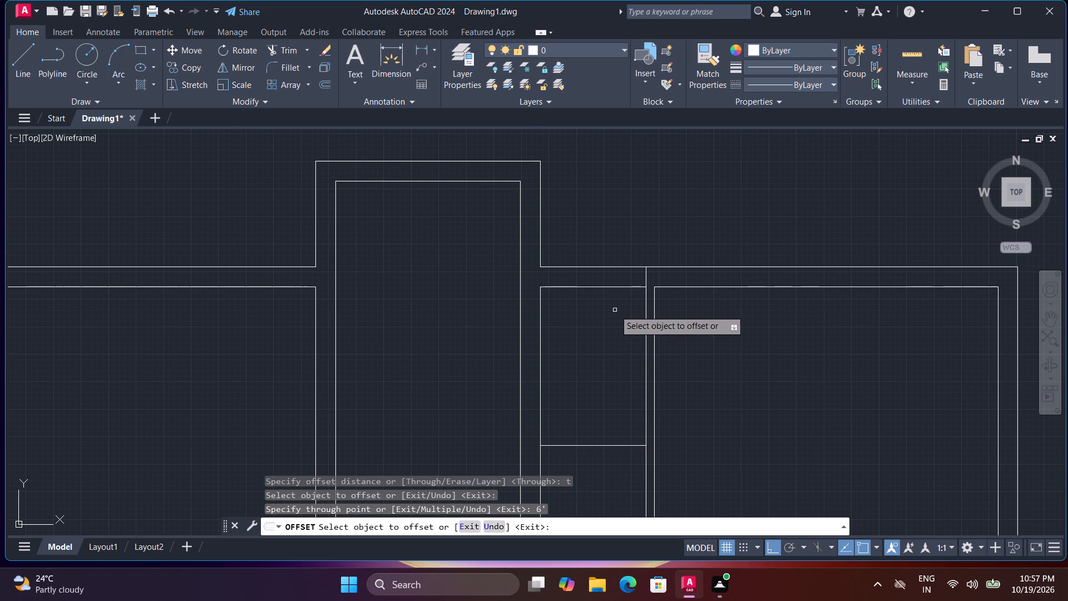
# Offset the new line 4" downward to form a cross partition in the narrow room.
pyautogui.click(607, 445)
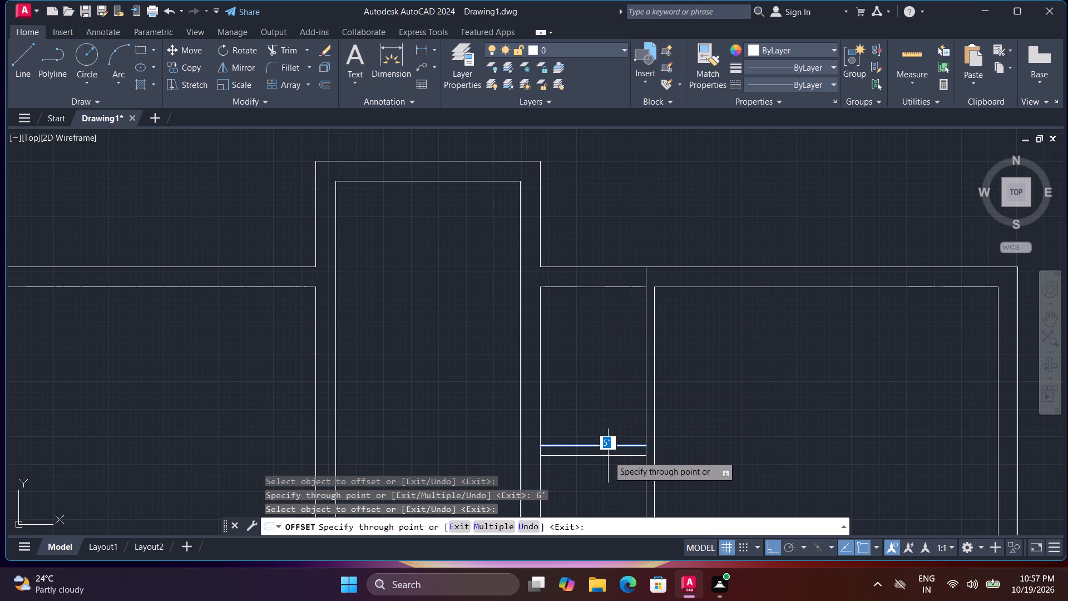
pyautogui.press('4')
pyautogui.hotkey('shift', '"')
pyautogui.press('Return')
pyautogui.moveTo(605, 459); pyautogui.dragTo(604, 413, button='middle')
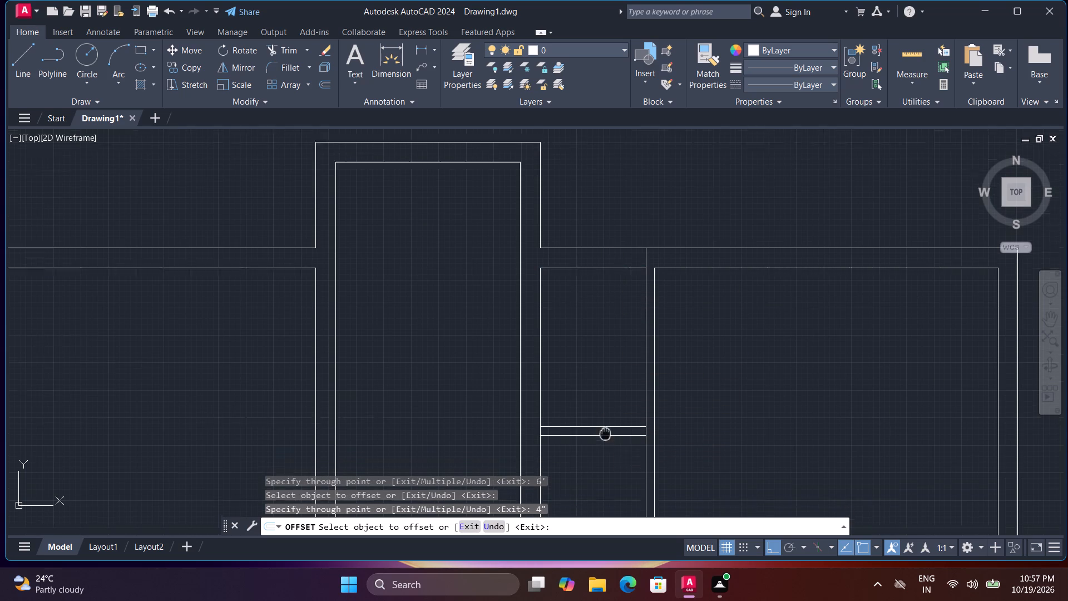
pyautogui.moveTo(604, 413); pyautogui.dragTo(604, 328, button='middle')
pyautogui.moveTo(604, 319); pyautogui.dragTo(603, 313, button='middle')
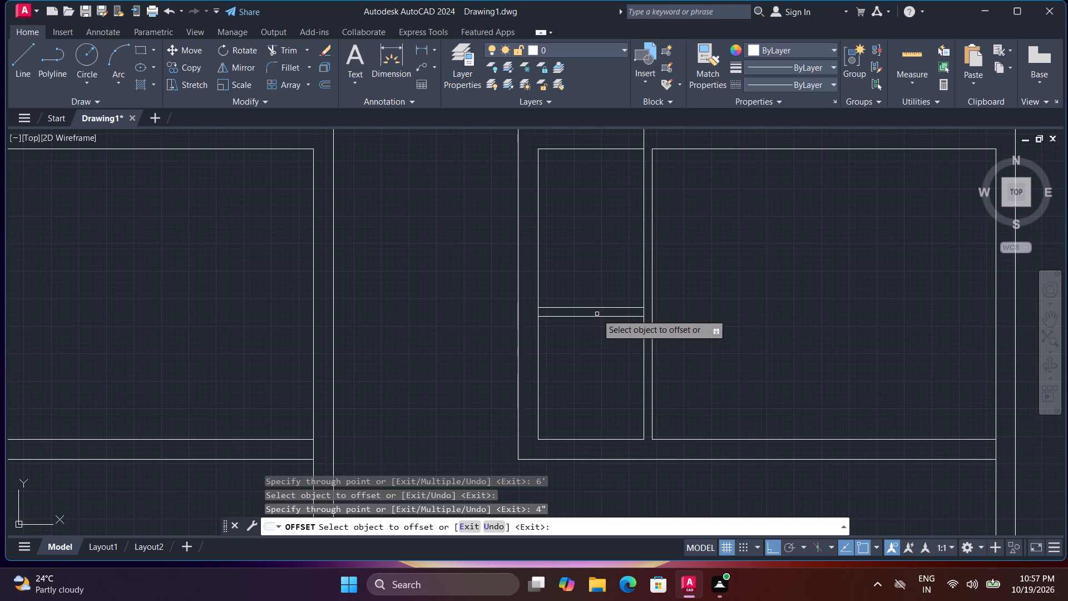
pyautogui.press('Escape')
# Draw a short vertical line across the narrow room's cross partition at its midpoint.
pyautogui.write('l')
pyautogui.press('space')
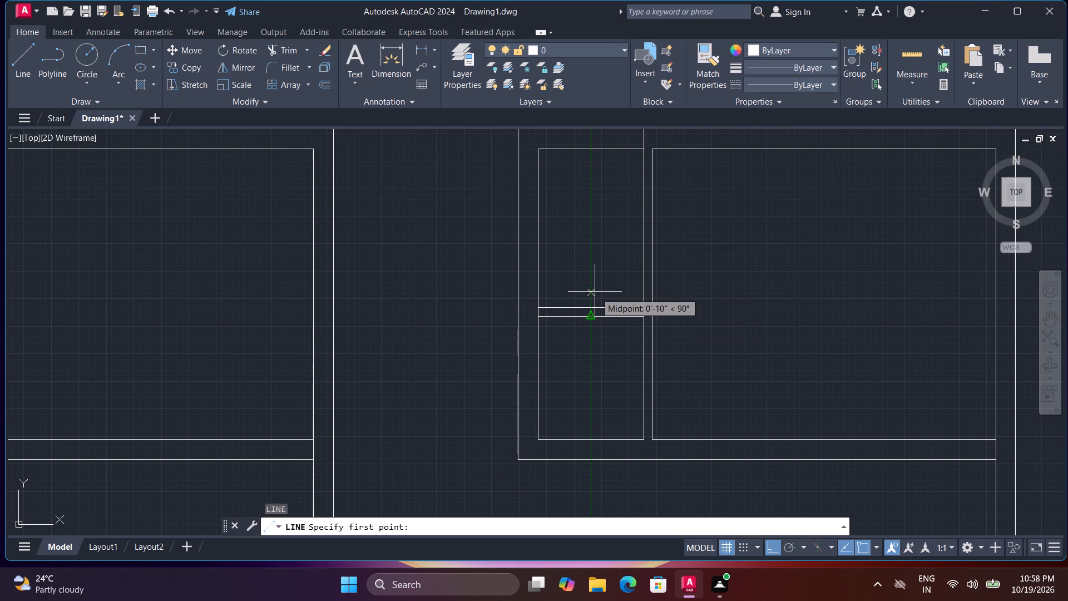
pyautogui.click(591, 290)
pyautogui.click(591, 324)
pyautogui.press('space')
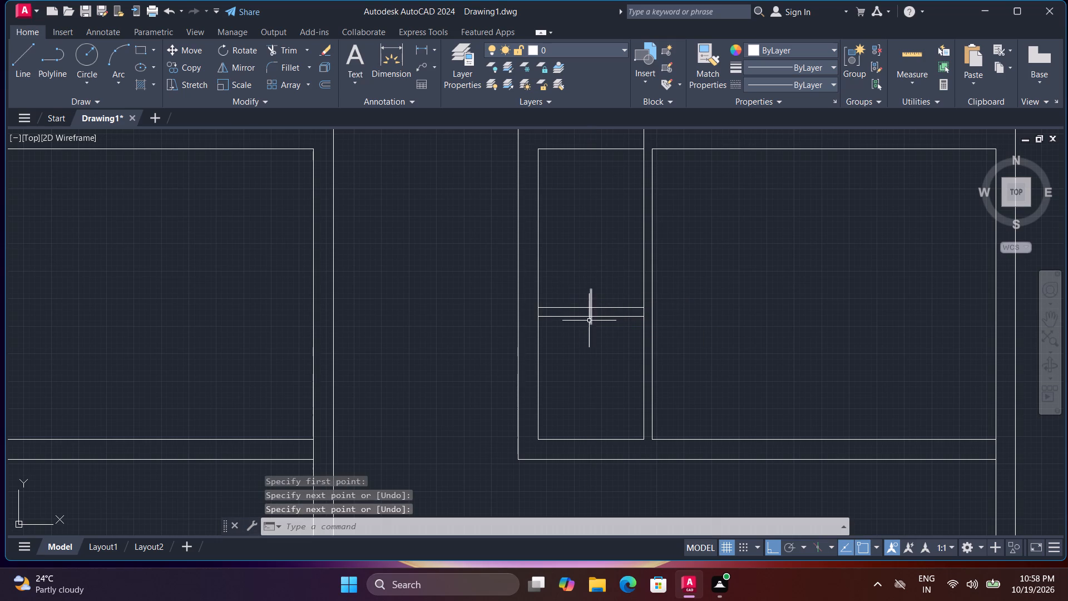
# Draw a short horizontal line across the 4" partition below the cross partition, about 1'9" long.
pyautogui.press('space')
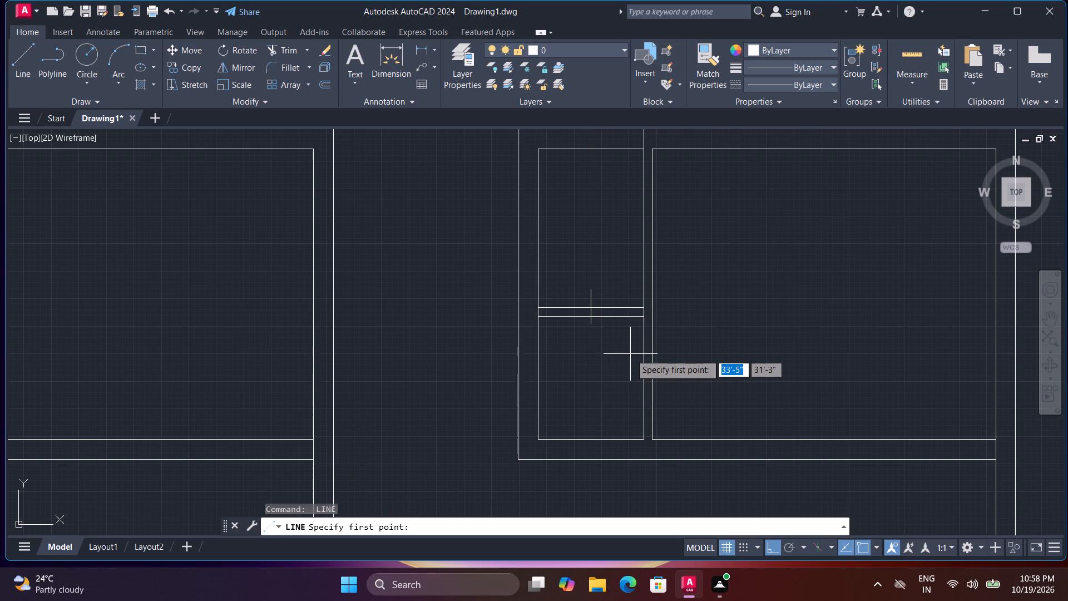
pyautogui.click(634, 380)
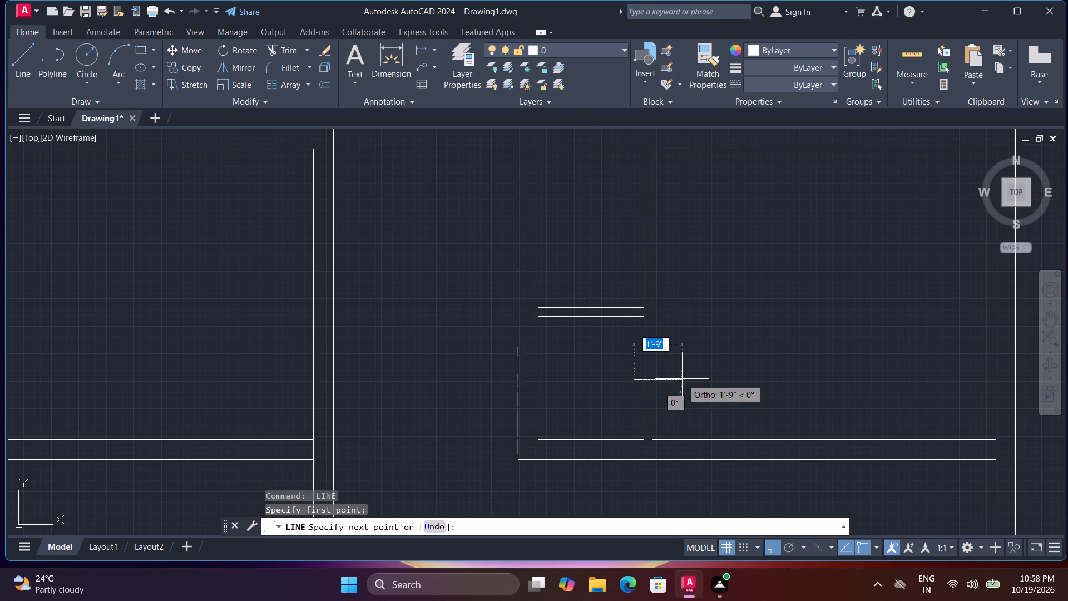
pyautogui.click(682, 379)
pyautogui.press('space')
# Draw a short vertical line across the narrow room's top wall near its junction with the 9" partition.
pyautogui.moveTo(612, 250); pyautogui.dragTo(669, 464, button='middle')
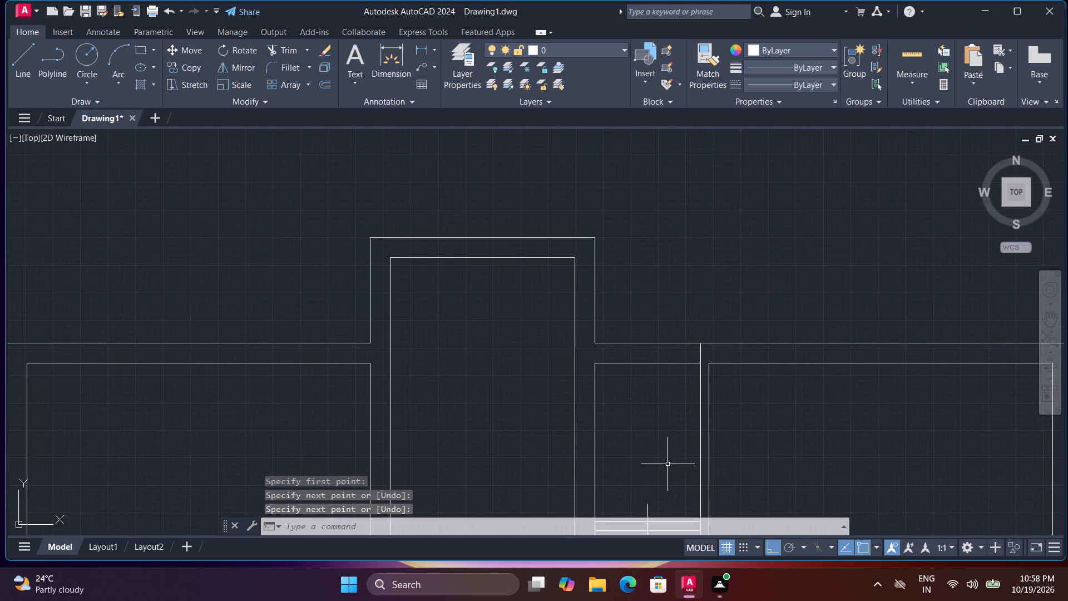
pyautogui.middleClick(667, 464)
pyautogui.press('space')
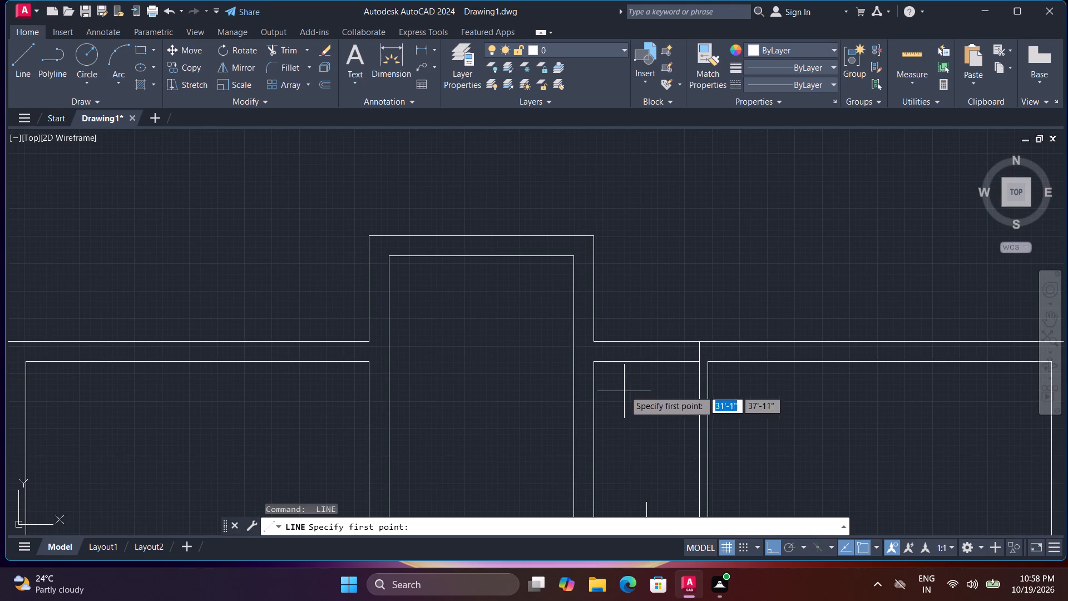
pyautogui.click(624, 388)
pyautogui.click(616, 322)
pyautogui.press('space')
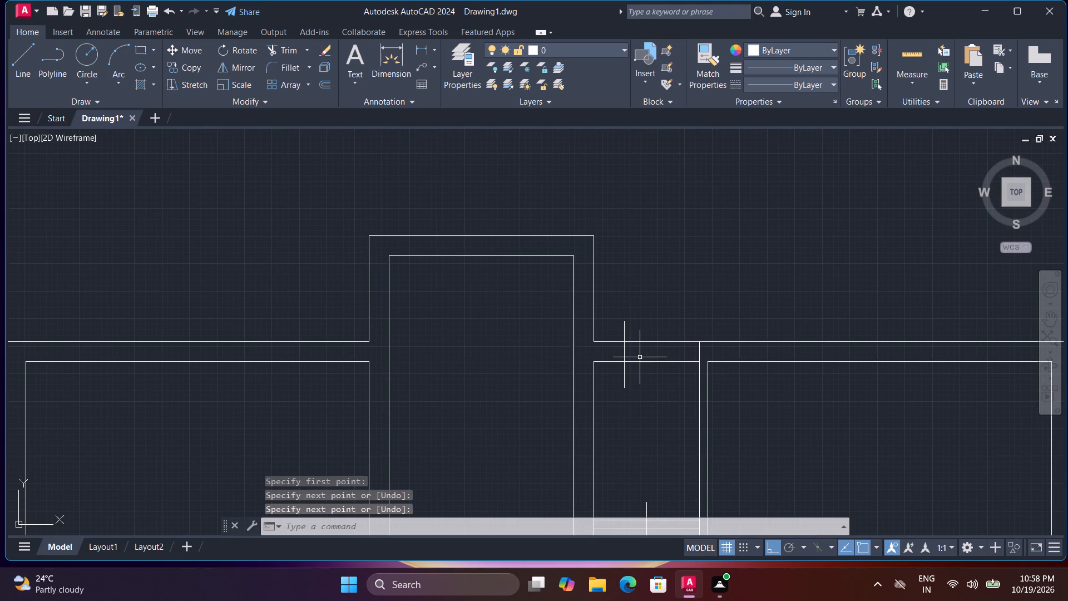
# Trim the narrow room's top wall between the short vertical line and the 4" partition, and trim that line's overhanging ends.
pyautogui.press('t')
pyautogui.press('r')
pyautogui.press('space')
pyautogui.click(654, 380)
pyautogui.click(657, 317)
pyautogui.click(621, 324)
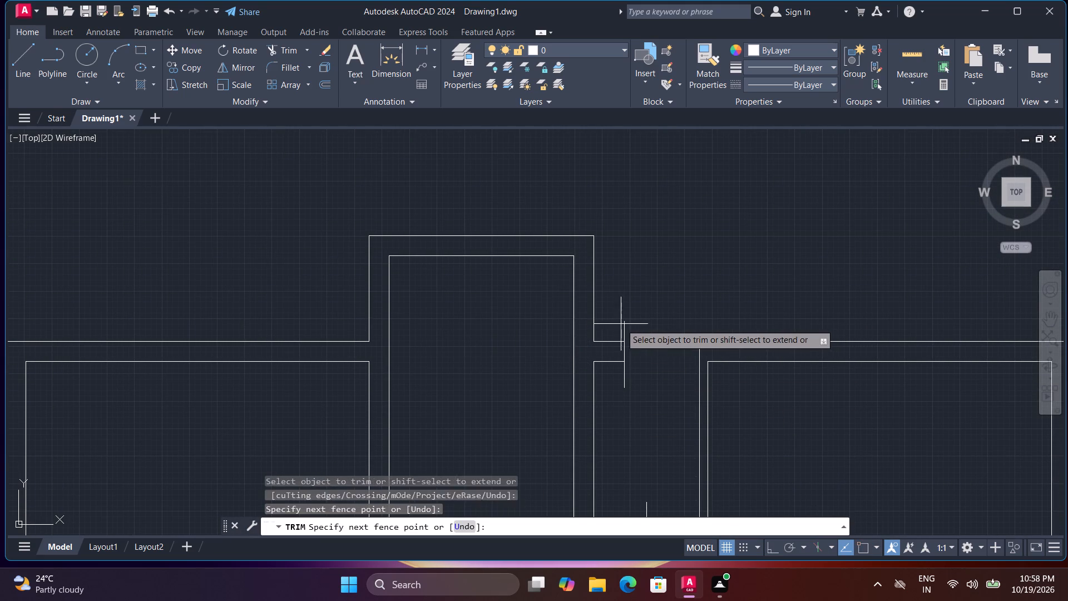
pyautogui.click(640, 338)
pyautogui.click(630, 368)
pyautogui.click(615, 371)
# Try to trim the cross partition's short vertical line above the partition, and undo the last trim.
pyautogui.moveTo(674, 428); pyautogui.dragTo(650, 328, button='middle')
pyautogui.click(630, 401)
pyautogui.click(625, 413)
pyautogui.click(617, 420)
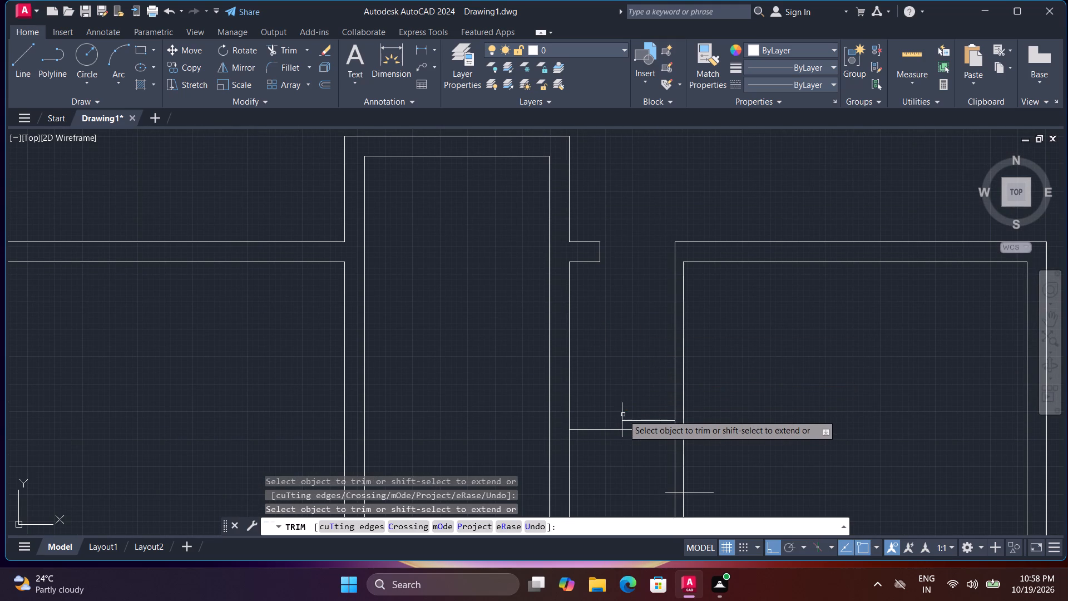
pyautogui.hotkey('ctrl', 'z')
# Trim the overhanging ends of the short vertical line above and below the cross partition.
pyautogui.moveTo(637, 455); pyautogui.dragTo(666, 321, button='middle')
pyautogui.middleClick(665, 315)
pyautogui.scroll(2, 680, 367)
pyautogui.click(660, 371)
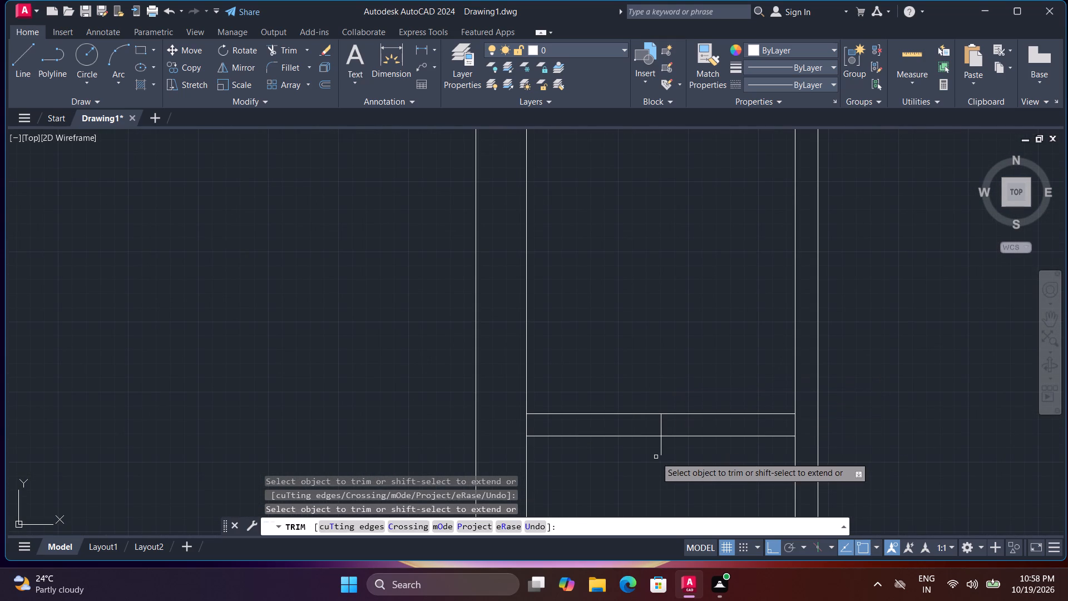
pyautogui.click(660, 451)
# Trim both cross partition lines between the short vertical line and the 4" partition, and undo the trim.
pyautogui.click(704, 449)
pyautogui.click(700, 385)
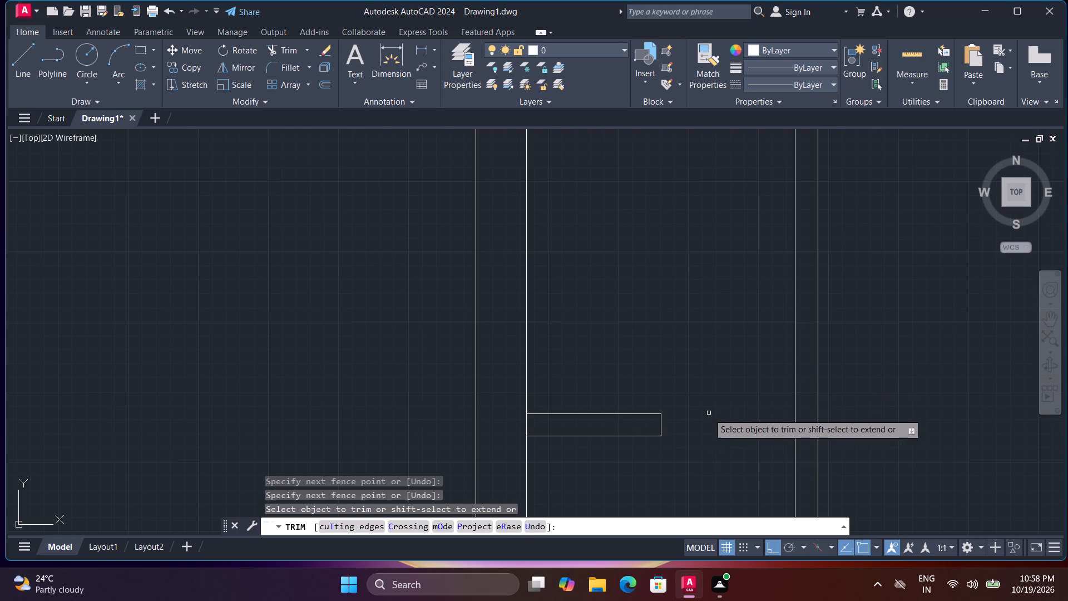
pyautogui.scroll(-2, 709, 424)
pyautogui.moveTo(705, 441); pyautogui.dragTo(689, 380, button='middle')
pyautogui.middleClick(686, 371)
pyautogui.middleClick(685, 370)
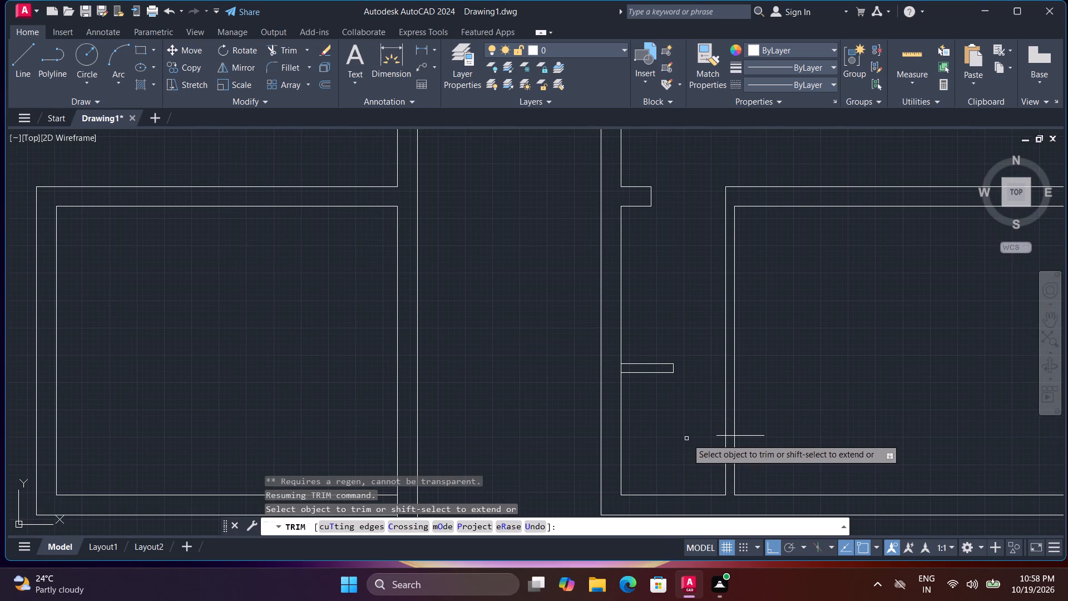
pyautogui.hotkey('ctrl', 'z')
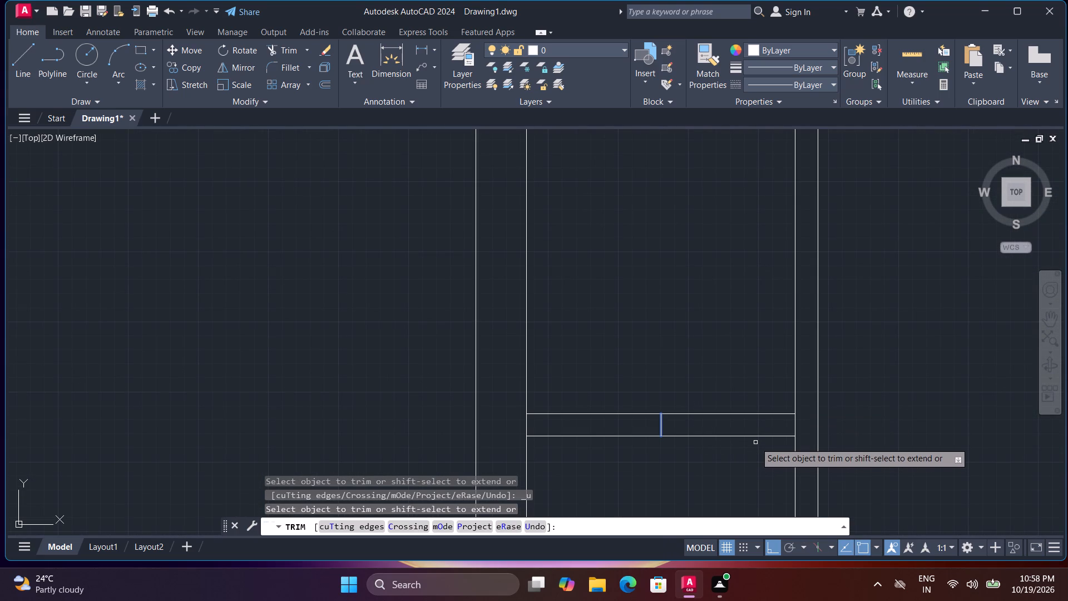
# Trim both cross partition lines from the short vertical line to the 4" partition.
pyautogui.keyDown('shift'); pyautogui.click(754, 436); pyautogui.keyUp('shift')
pyautogui.click(745, 452)
pyautogui.click(721, 374)
# Trim the 4" partition from the cross partition's level to the short horizontal line below, and trim that line's overhanging ends.
pyautogui.scroll(-1, 737, 446)
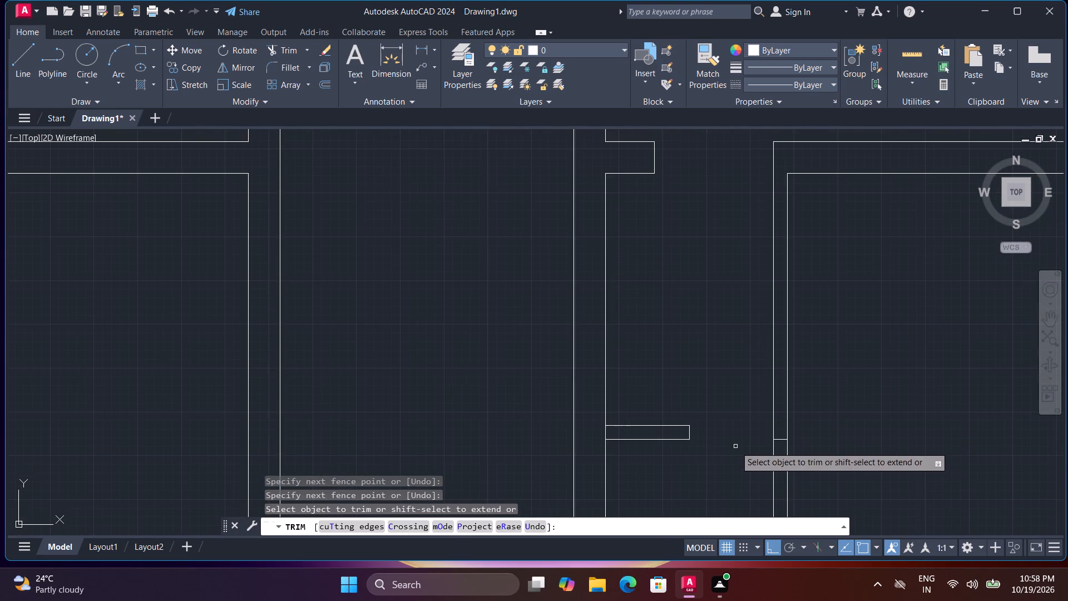
pyautogui.moveTo(733, 449); pyautogui.dragTo(724, 357, button='middle')
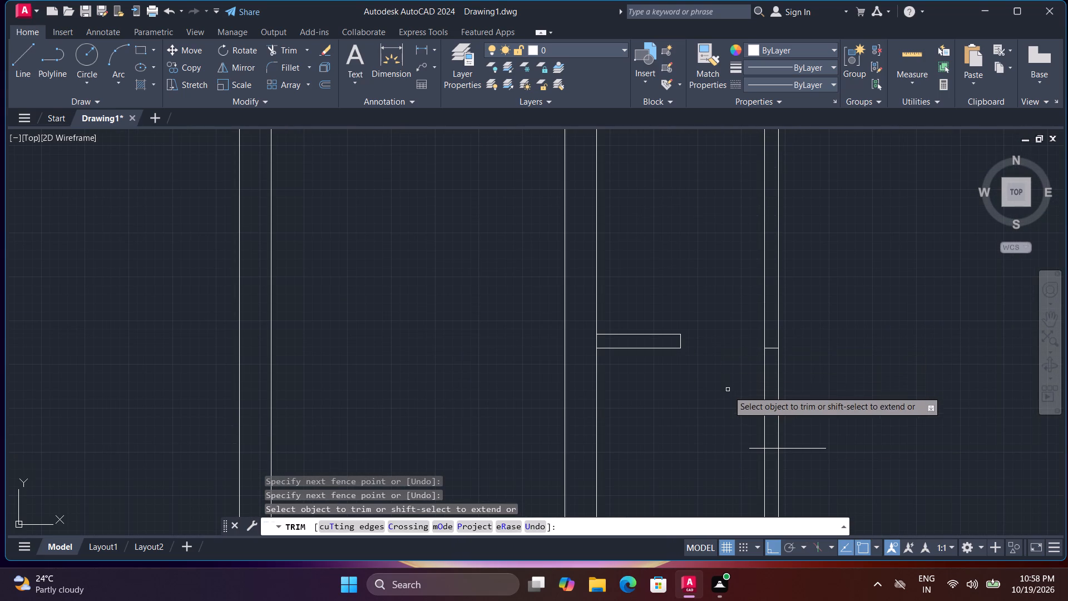
pyautogui.click(730, 392)
pyautogui.click(794, 392)
pyautogui.moveTo(794, 422); pyautogui.dragTo(794, 427)
pyautogui.click(814, 495)
pyautogui.click(757, 463)
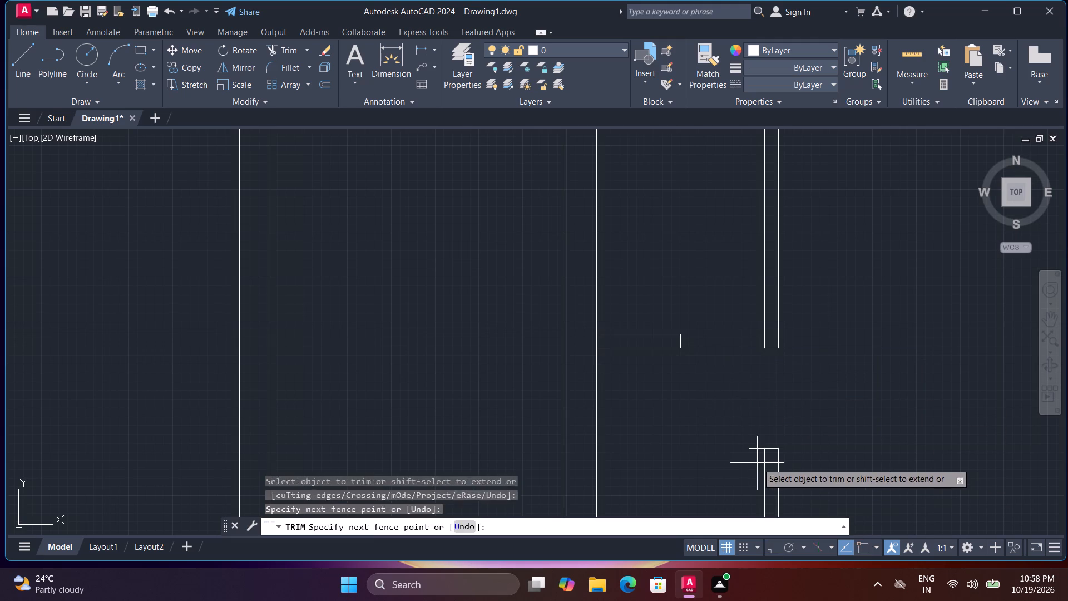
pyautogui.click(751, 436)
pyautogui.scroll(-2, 757, 450)
pyautogui.moveTo(799, 417); pyautogui.dragTo(764, 375, button='middle')
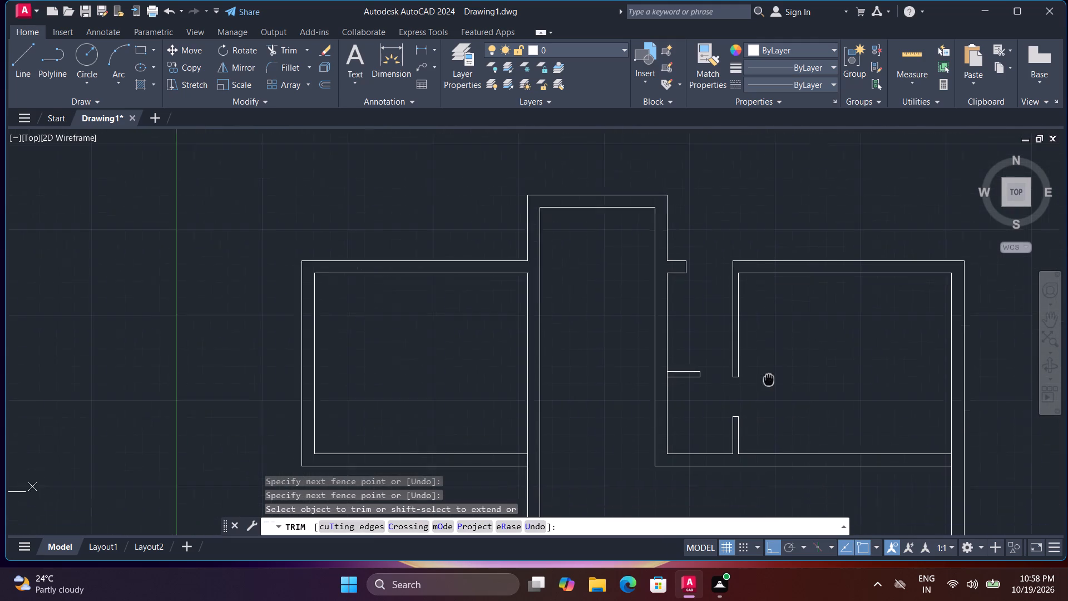
pyautogui.moveTo(764, 375); pyautogui.dragTo(758, 368, button='middle')
pyautogui.moveTo(769, 393); pyautogui.dragTo(751, 385, button='middle')
pyautogui.press('Escape')
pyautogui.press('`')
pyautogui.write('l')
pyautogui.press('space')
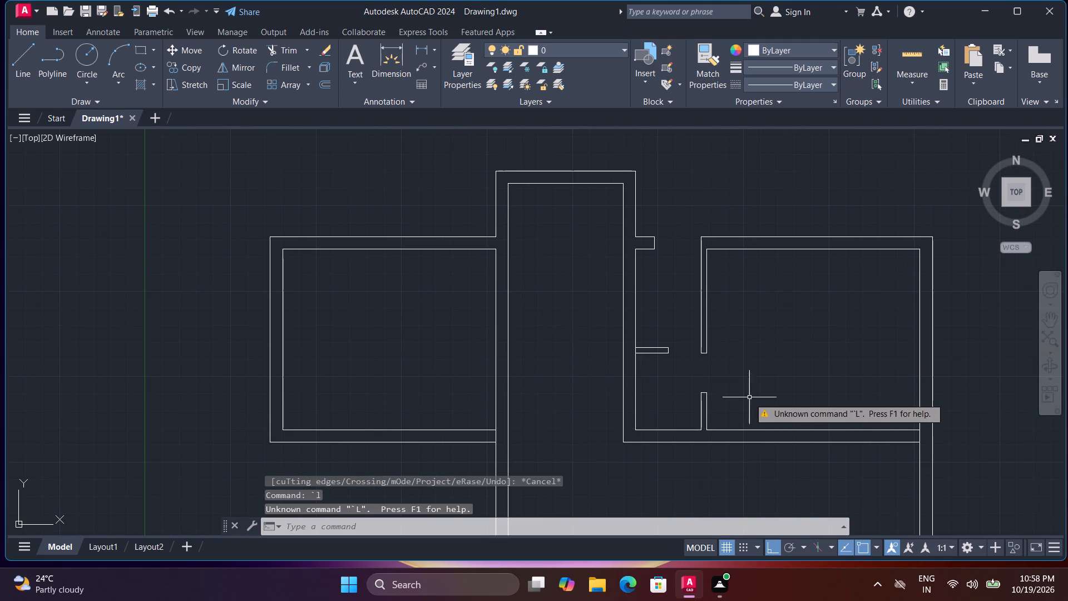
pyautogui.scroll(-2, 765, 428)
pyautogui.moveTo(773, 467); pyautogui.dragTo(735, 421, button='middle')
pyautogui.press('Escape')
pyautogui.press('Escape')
# Trim the right outer wall's inner line where the right room's bottom wall joins it.
pyautogui.scroll(3, 789, 392)
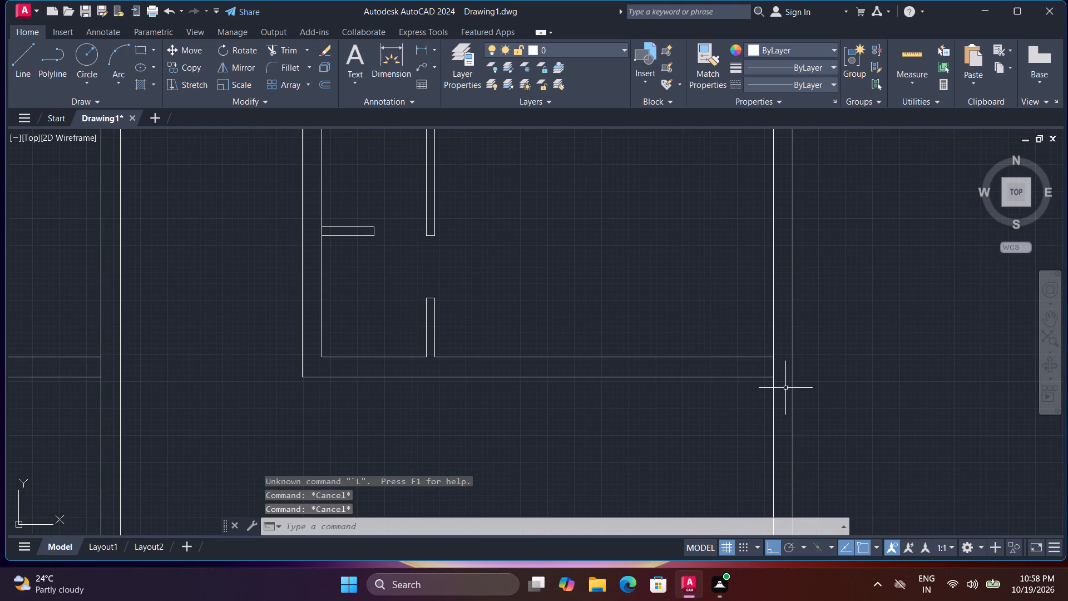
pyautogui.write('tr')
pyautogui.press('space')
pyautogui.click(773, 373)
pyautogui.press('space')
pyautogui.scroll(-2, 787, 401)
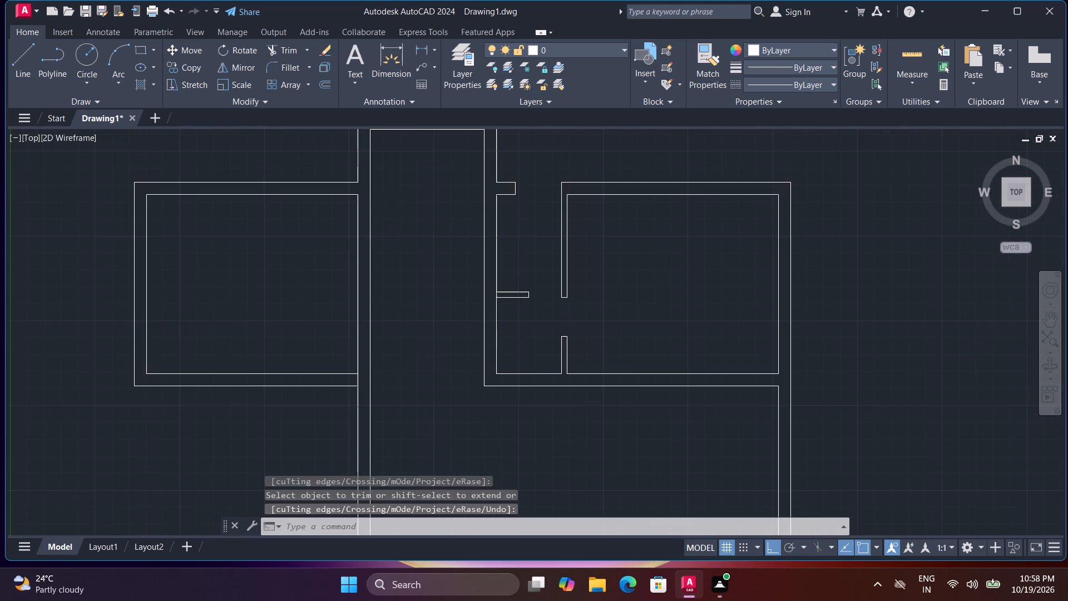
pyautogui.press('Escape')
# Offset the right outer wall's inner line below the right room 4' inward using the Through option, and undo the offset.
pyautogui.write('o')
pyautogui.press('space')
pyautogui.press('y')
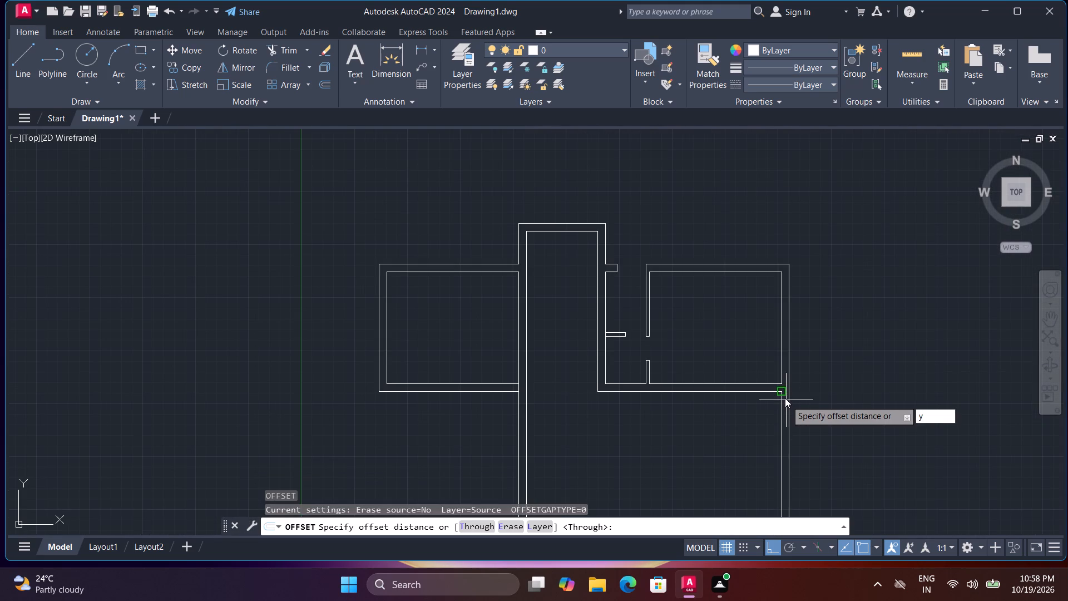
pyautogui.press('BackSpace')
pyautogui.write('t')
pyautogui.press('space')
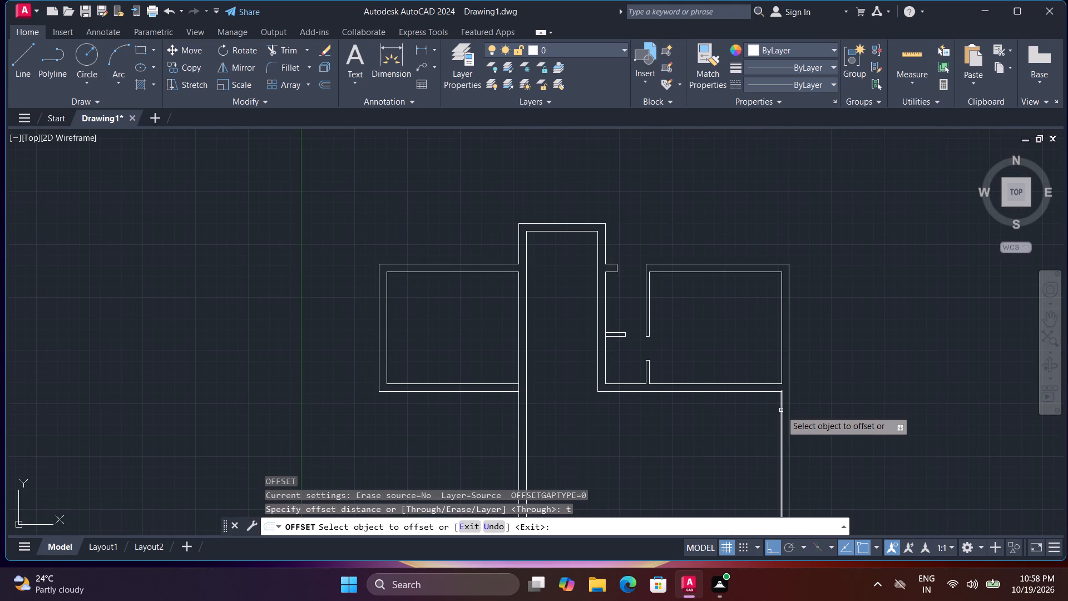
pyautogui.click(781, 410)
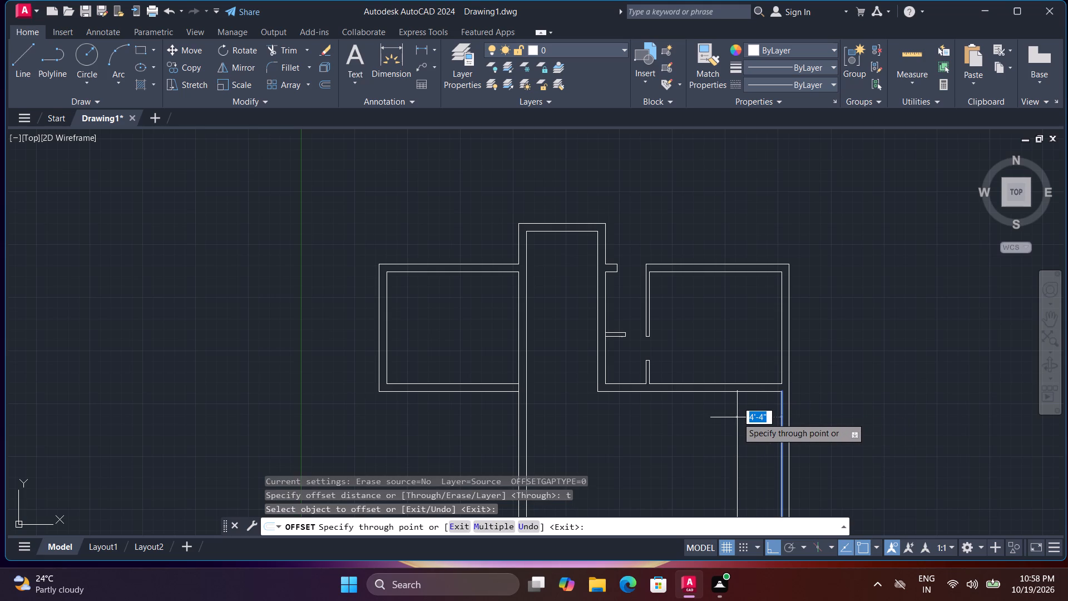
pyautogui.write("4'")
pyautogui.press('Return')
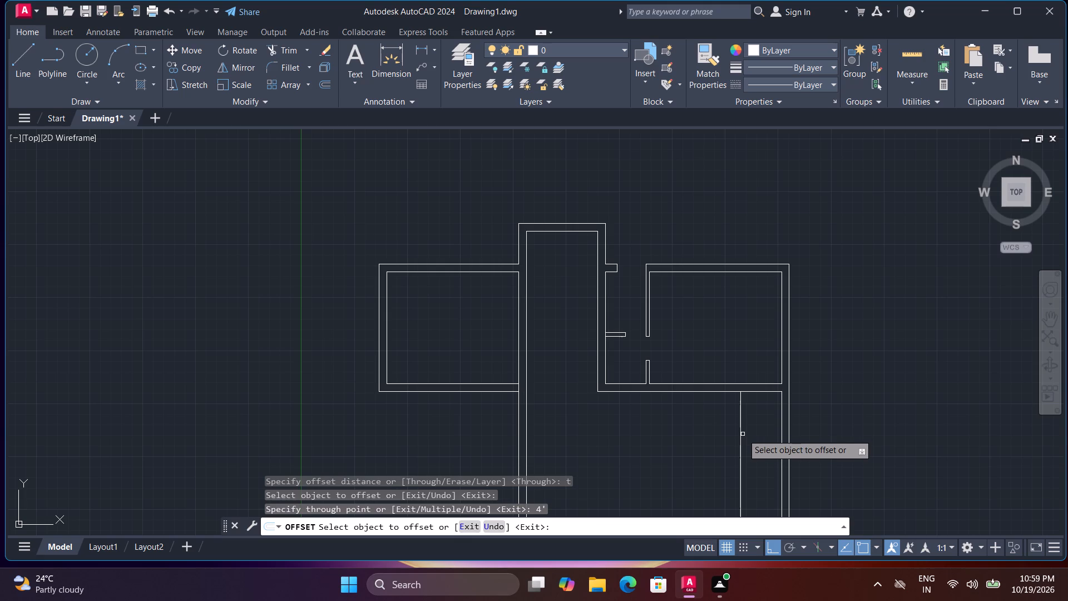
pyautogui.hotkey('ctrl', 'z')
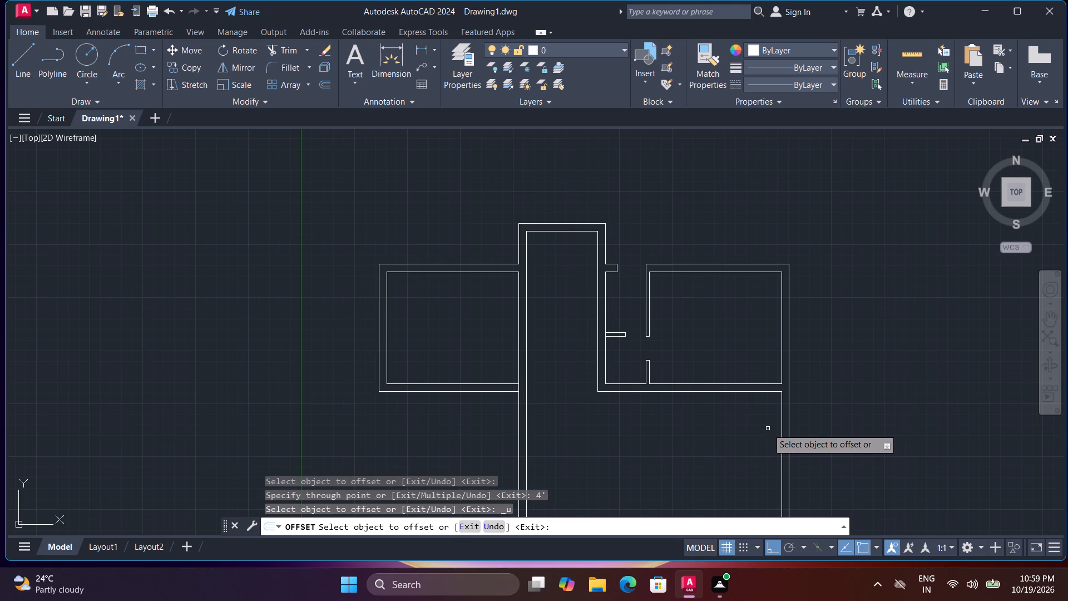
# Offset the right room's outer bottom line 4' downward and the right outer wall's inner line below that room 6'10" inward.
pyautogui.click(753, 390)
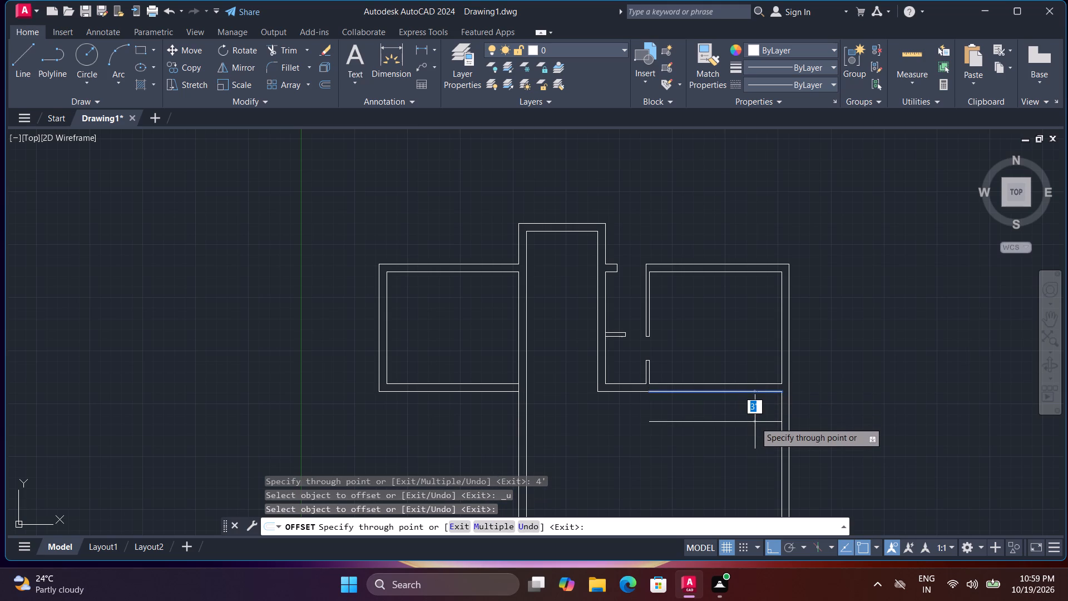
pyautogui.write("4'")
pyautogui.press('Return')
pyautogui.click(780, 415)
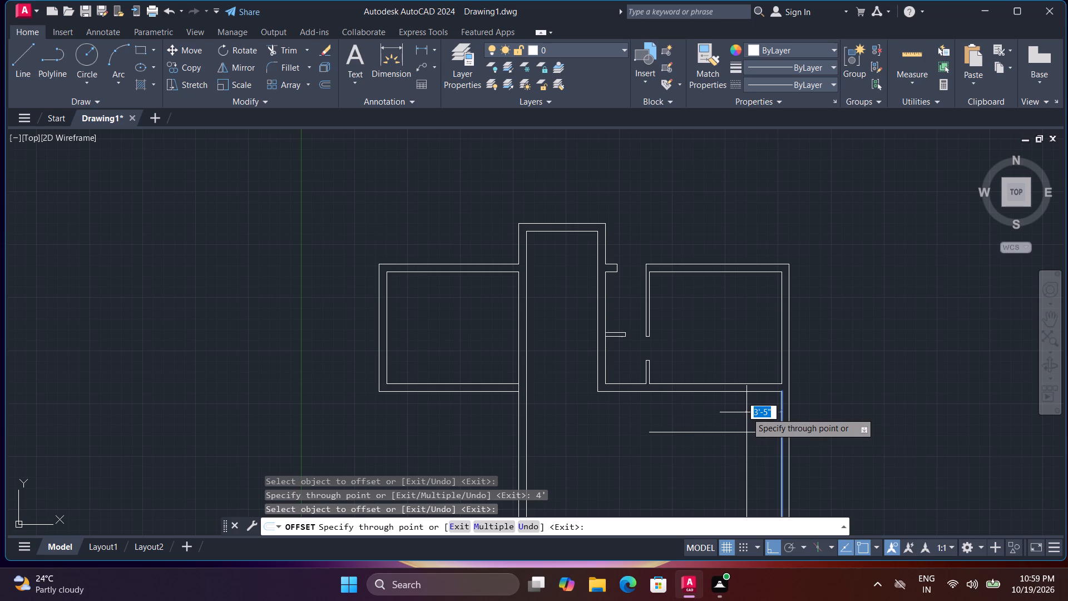
pyautogui.write('6\'10"')
pyautogui.press('Return')
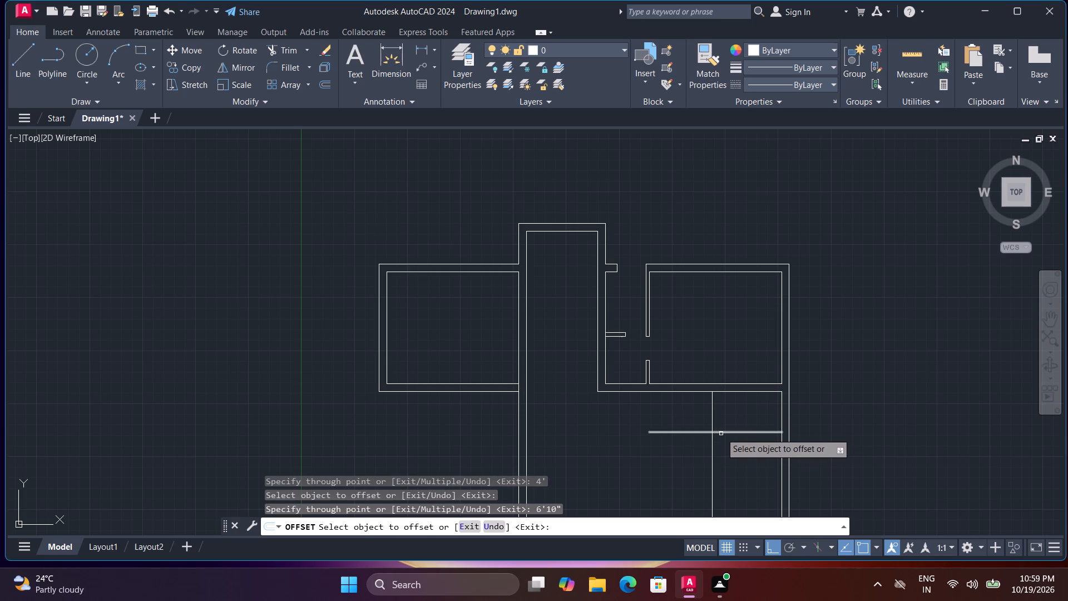
# Offset the new horizontal line 4" downward and the new vertical line 4" to the left to form partitions.
pyautogui.click(721, 432)
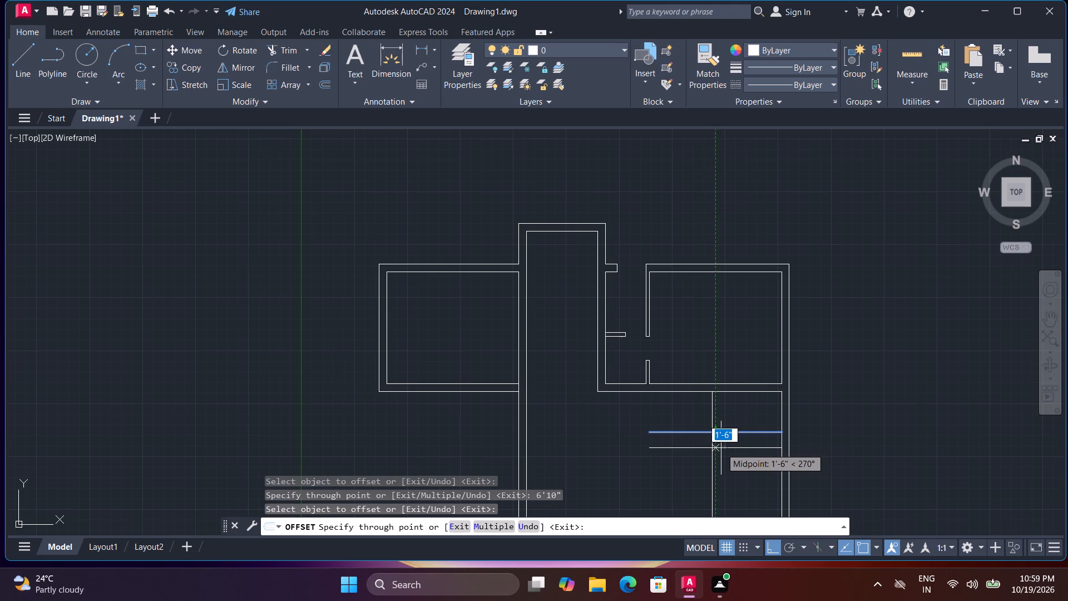
pyautogui.press('4')
pyautogui.hotkey('shift', '"')
pyautogui.press('Return')
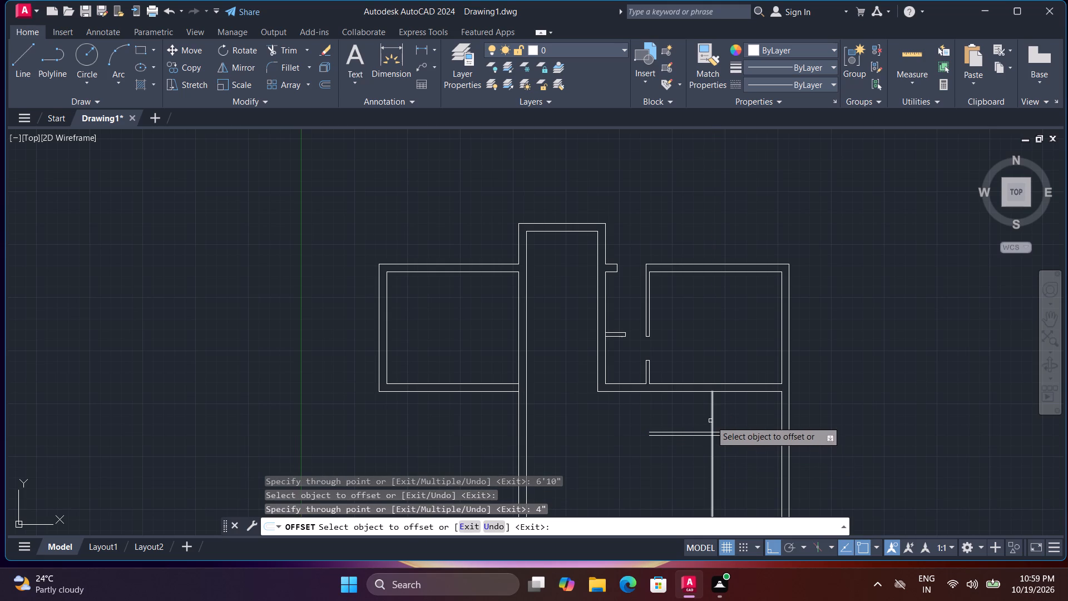
pyautogui.click(713, 421)
pyautogui.write('4"')
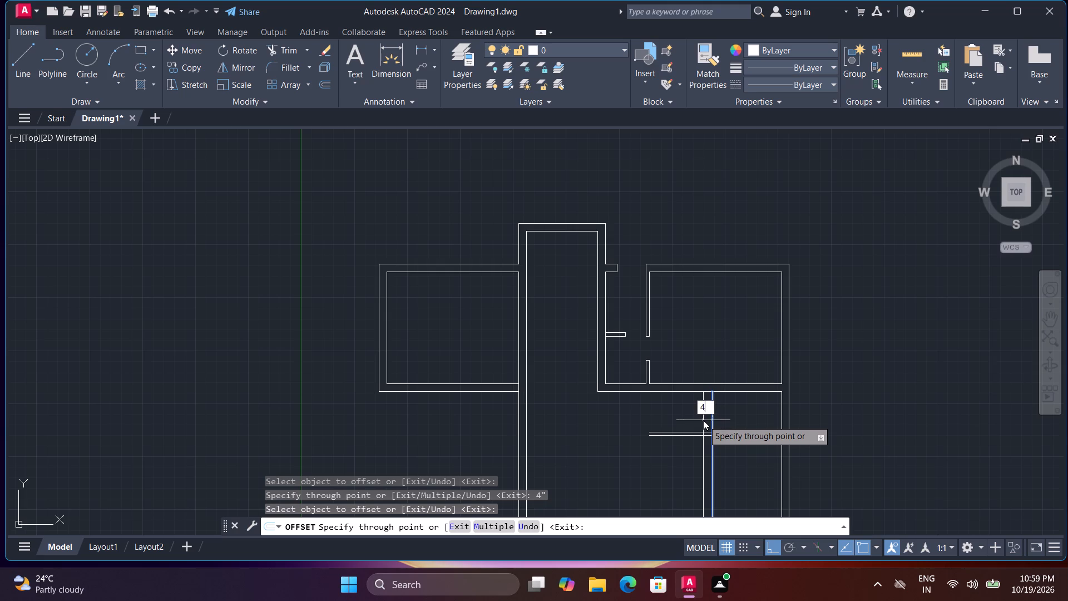
pyautogui.press('Return')
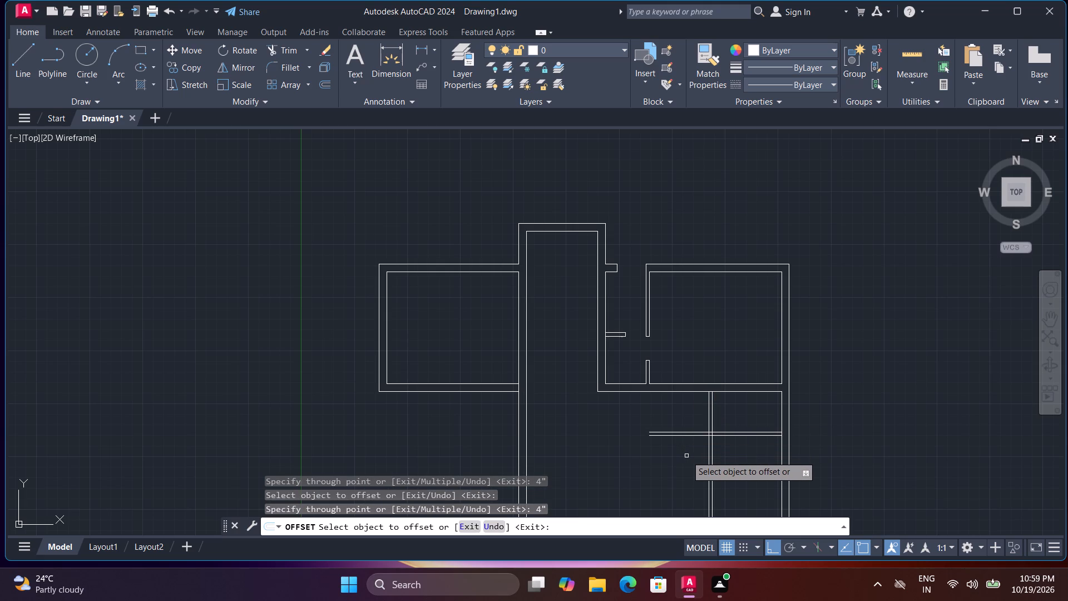
pyautogui.moveTo(679, 452); pyautogui.dragTo(675, 448, button='middle')
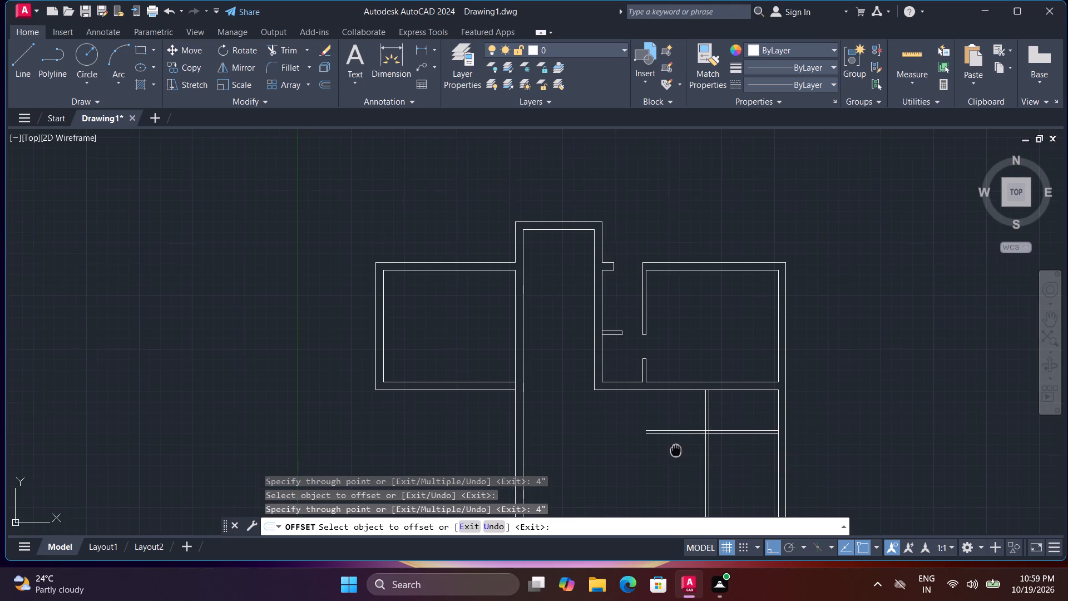
pyautogui.moveTo(675, 448); pyautogui.dragTo(672, 426, button='middle')
pyautogui.middleClick(672, 425)
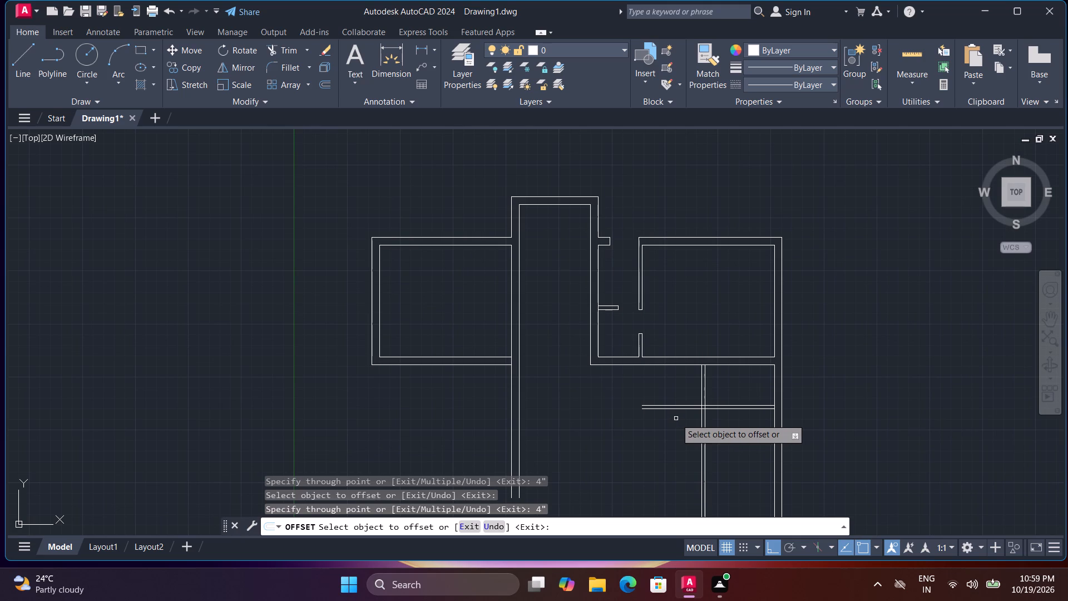
# Draw a short vertical line across the horizontal 4" partition, between the vertical partition and the right outer wall.
pyautogui.press('Escape')
pyautogui.write('l')
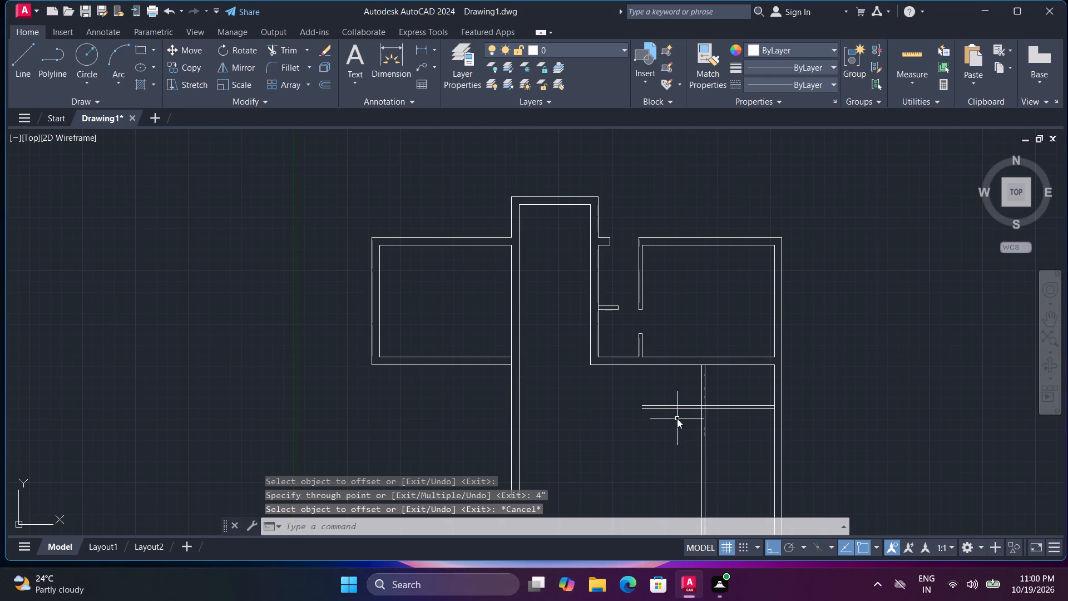
pyautogui.press('space')
pyautogui.scroll(2, 727, 421)
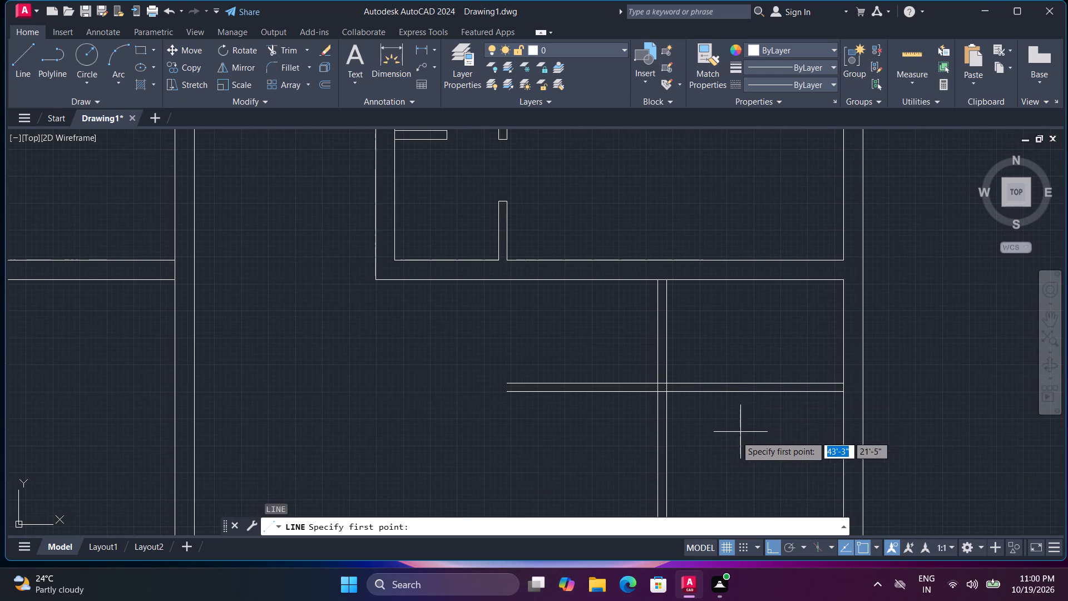
pyautogui.click(734, 370)
pyautogui.click(745, 425)
pyautogui.press('space')
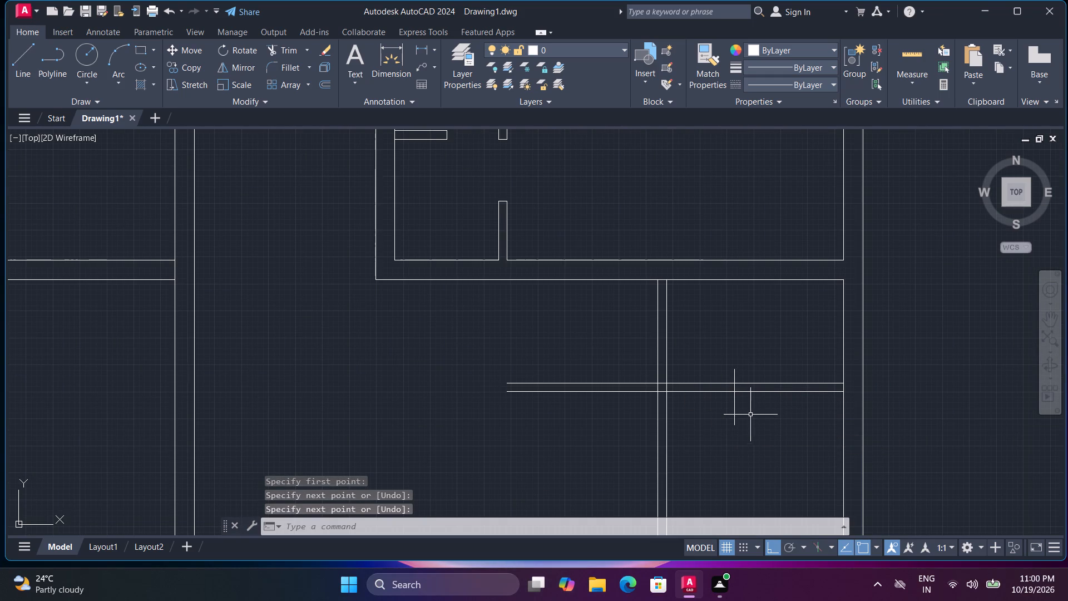
# Trim the vertical 4" partition below the horizontal partition, and the horizontal partition to the left of the vertical one.
pyautogui.scroll(-1, 761, 416)
pyautogui.moveTo(762, 417); pyautogui.dragTo(754, 388, button='middle')
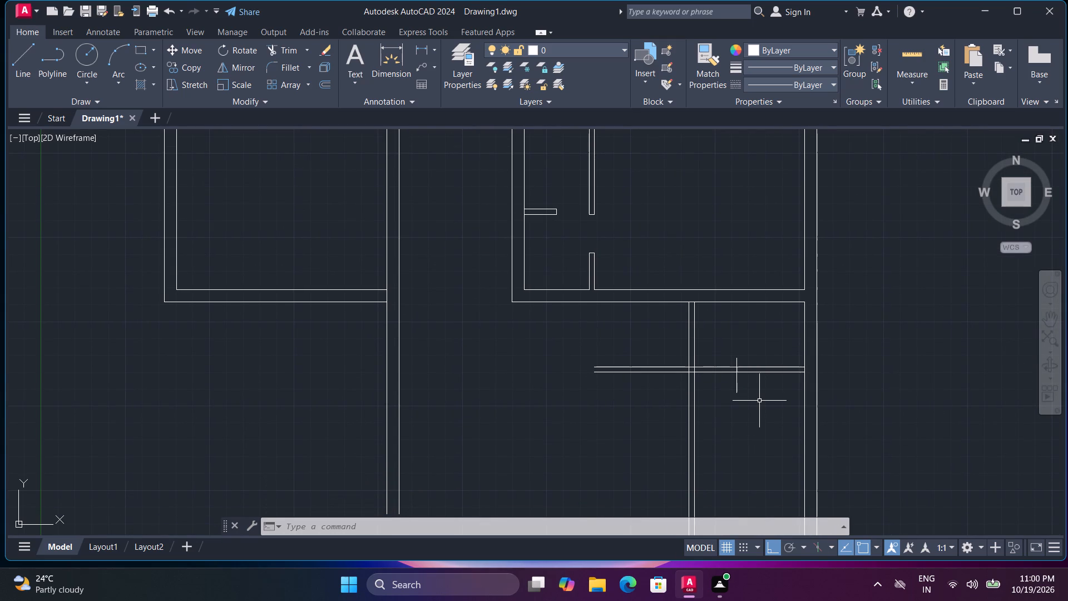
pyautogui.moveTo(759, 402); pyautogui.dragTo(751, 370, button='middle')
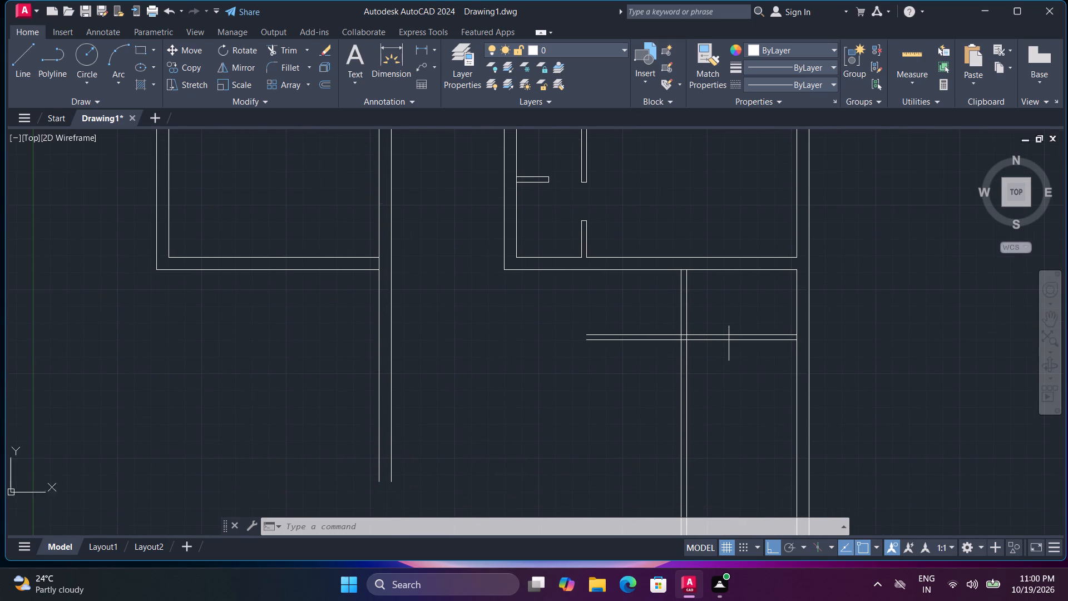
pyautogui.press('t')
pyautogui.press('r')
pyautogui.press('space')
pyautogui.click(743, 356)
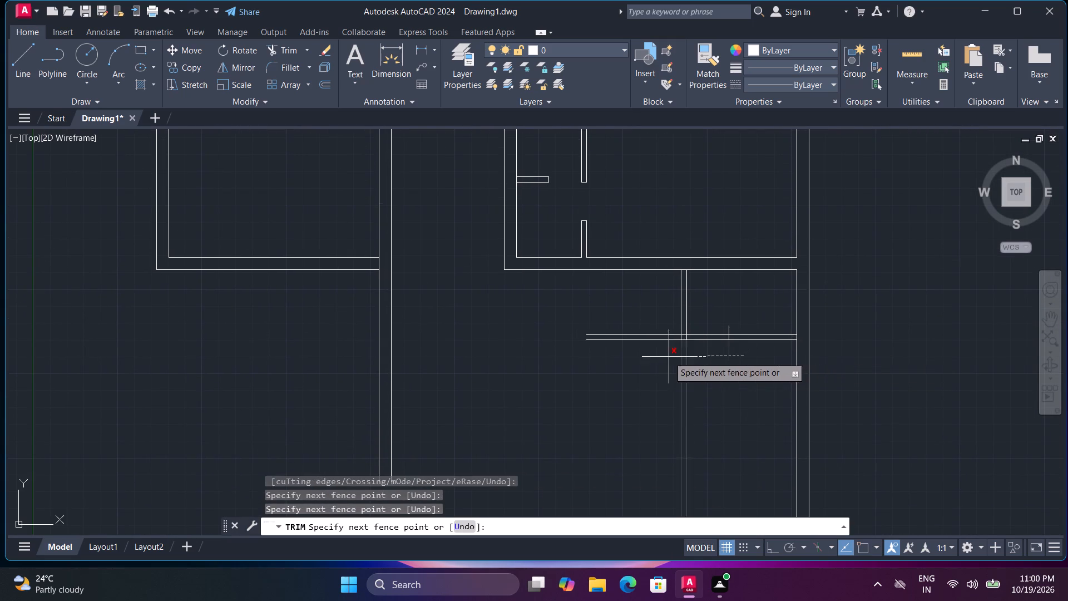
pyautogui.click(665, 356)
pyautogui.click(665, 350)
pyautogui.click(655, 311)
# Trim the horizontal partition between the vertical partition and the short line to form an opening, cleaning up the leftover segments at both ends.
pyautogui.scroll(3, 691, 334)
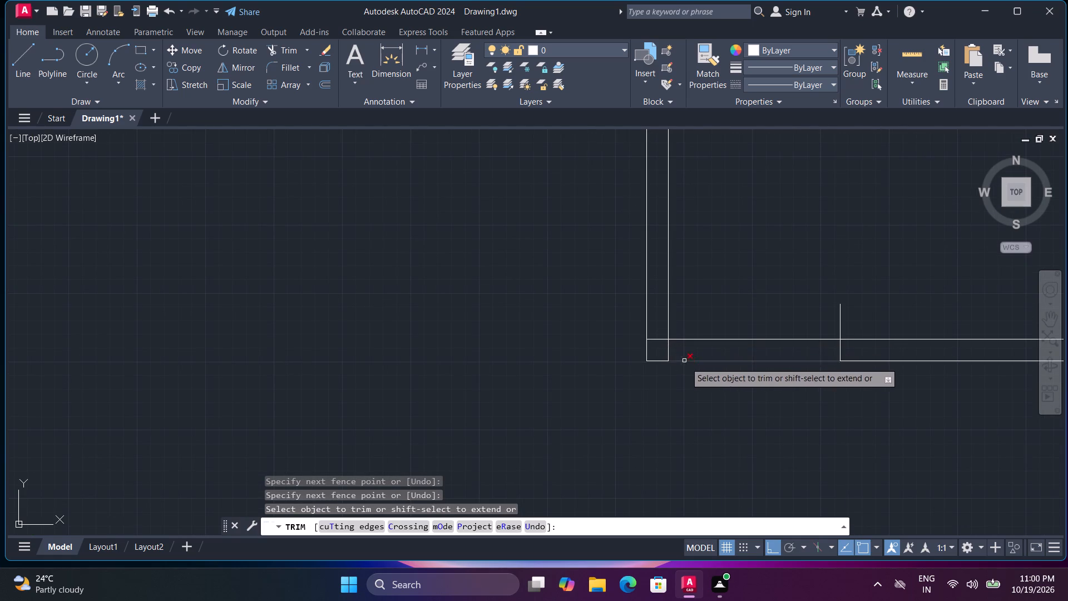
pyautogui.moveTo(696, 375); pyautogui.dragTo(695, 366)
pyautogui.click(690, 312)
pyautogui.click(839, 311)
pyautogui.scroll(-3, 843, 324)
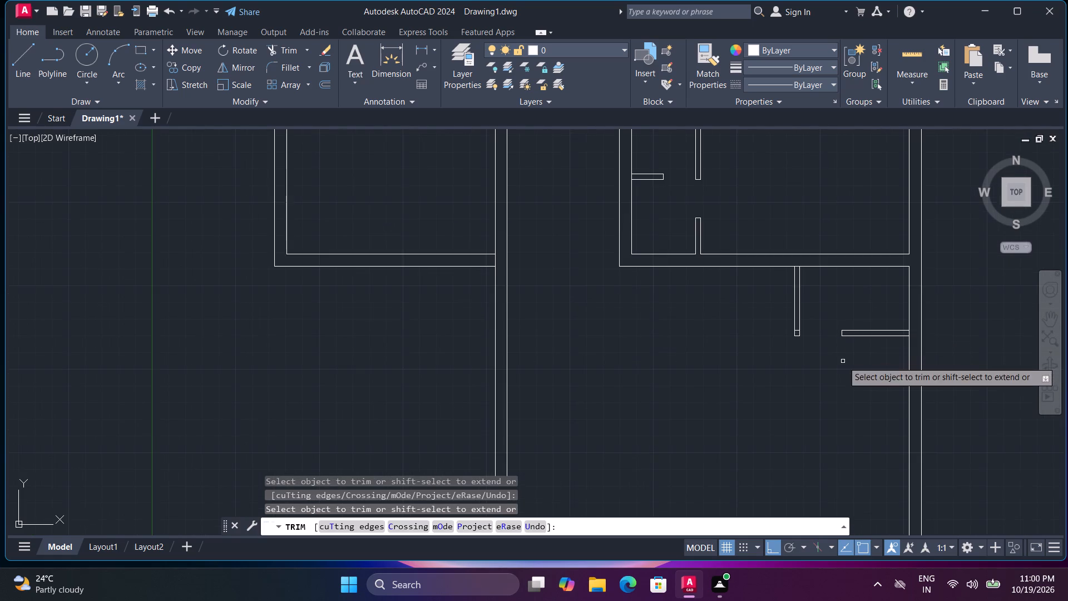
pyautogui.moveTo(843, 361); pyautogui.dragTo(829, 354, button='middle')
pyautogui.scroll(3, 785, 329)
pyautogui.click(769, 314)
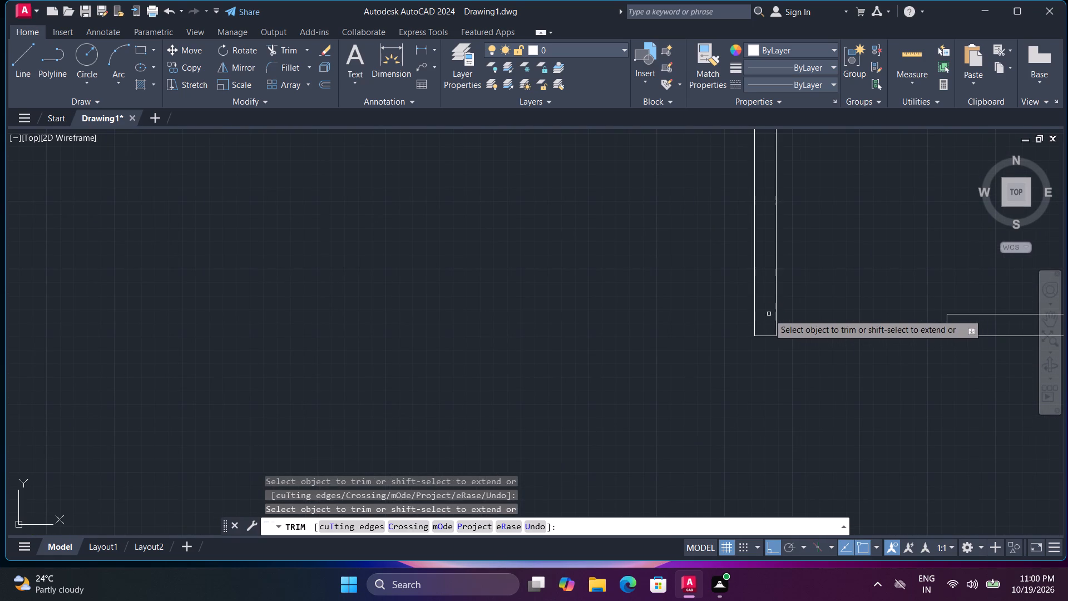
pyautogui.scroll(-2, 782, 332)
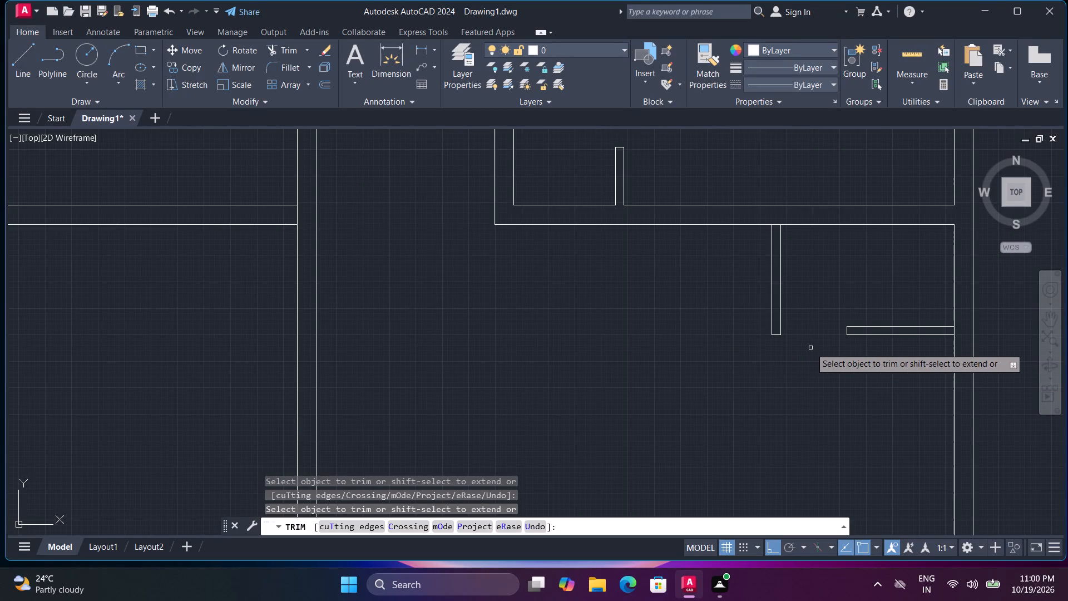
pyautogui.press('space')
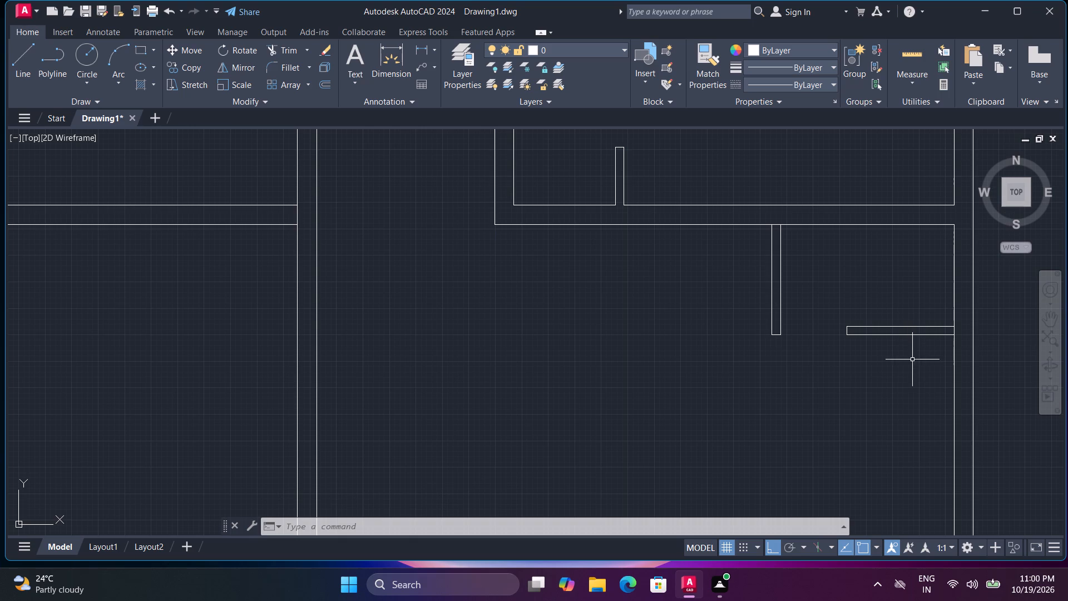
# Offset the bottom outer wall's inner line 14' upward, and offset the new line 9" upward to form a wall.
pyautogui.moveTo(898, 373); pyautogui.dragTo(807, 210, button='middle')
pyautogui.scroll(-2, 822, 331)
pyautogui.moveTo(812, 366); pyautogui.dragTo(798, 303, button='middle')
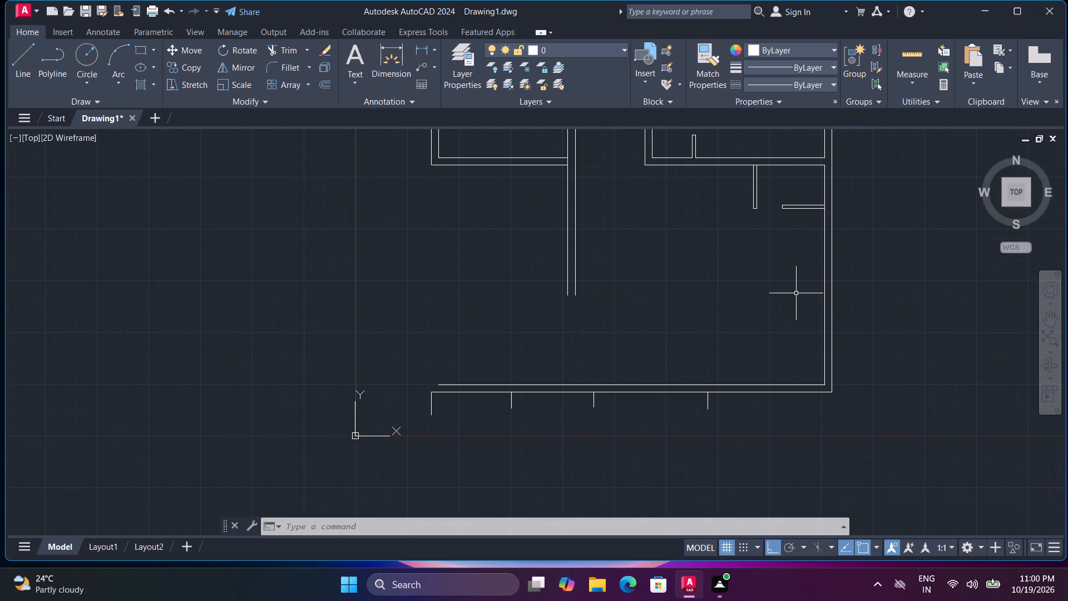
pyautogui.press('o')
pyautogui.press('space')
pyautogui.press('t')
pyautogui.press('space')
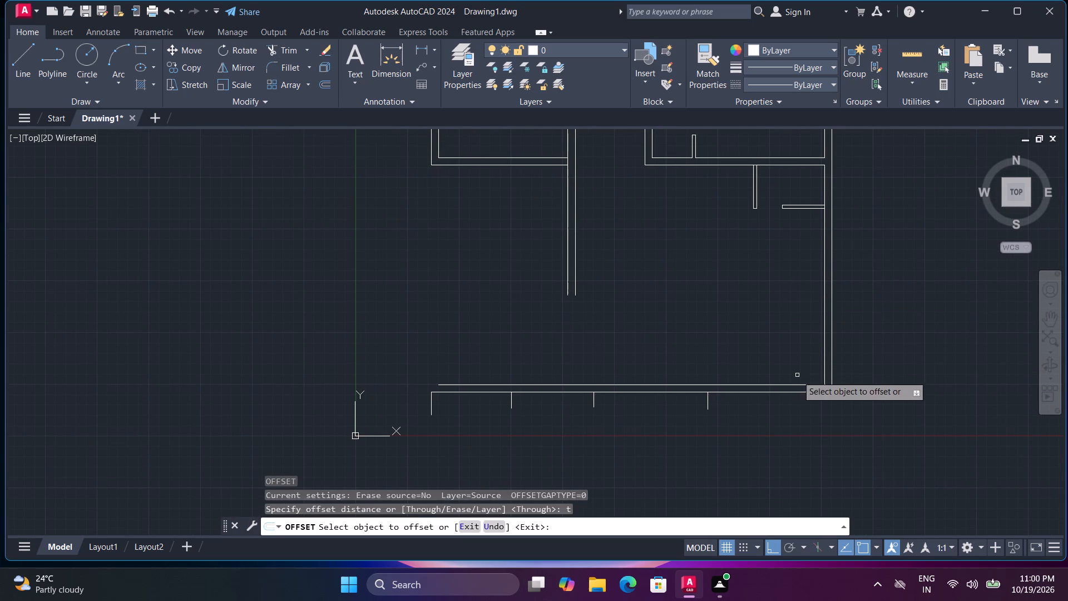
pyautogui.click(803, 384)
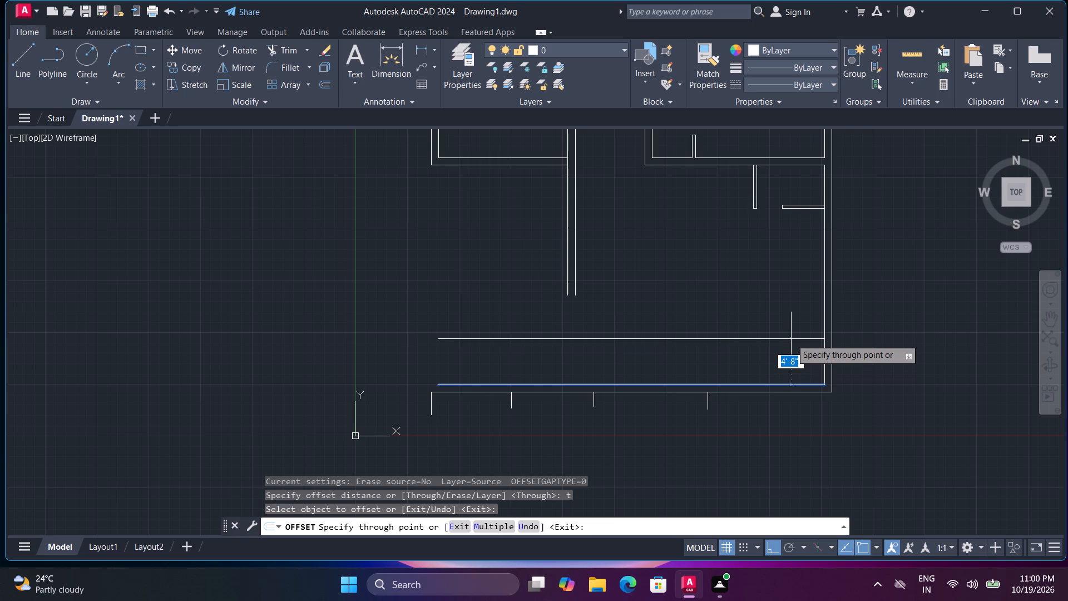
pyautogui.write("14'")
pyautogui.press('Return')
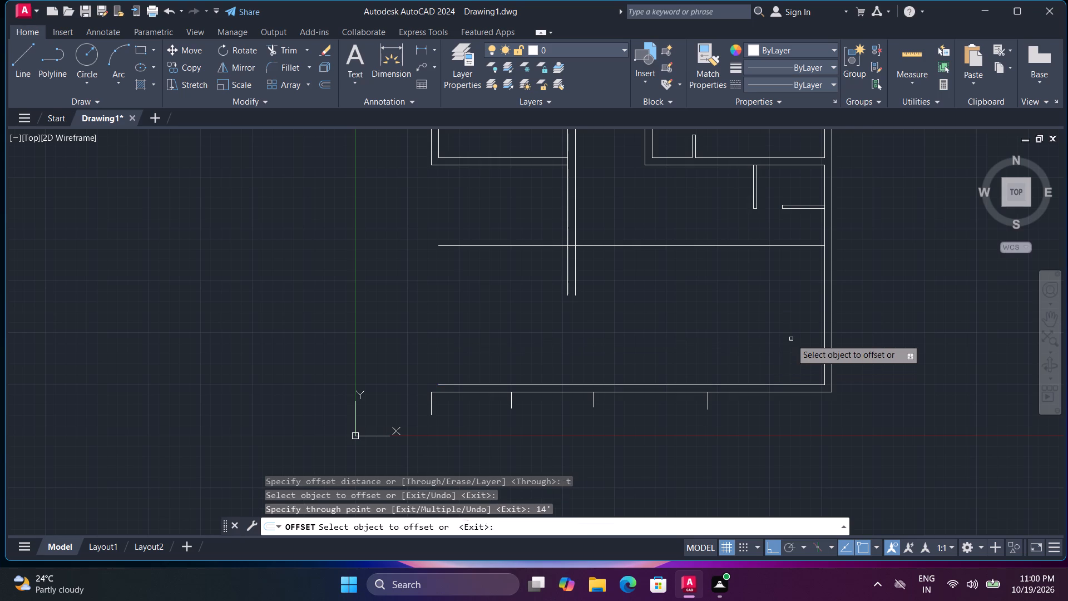
pyautogui.click(776, 246)
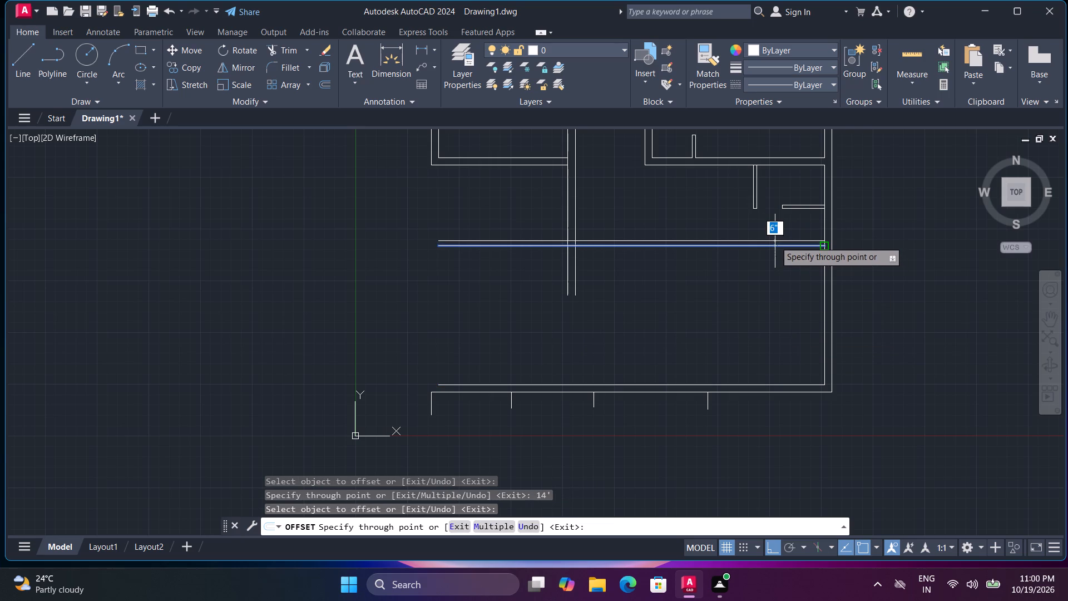
pyautogui.write('9"')
pyautogui.press('Return')
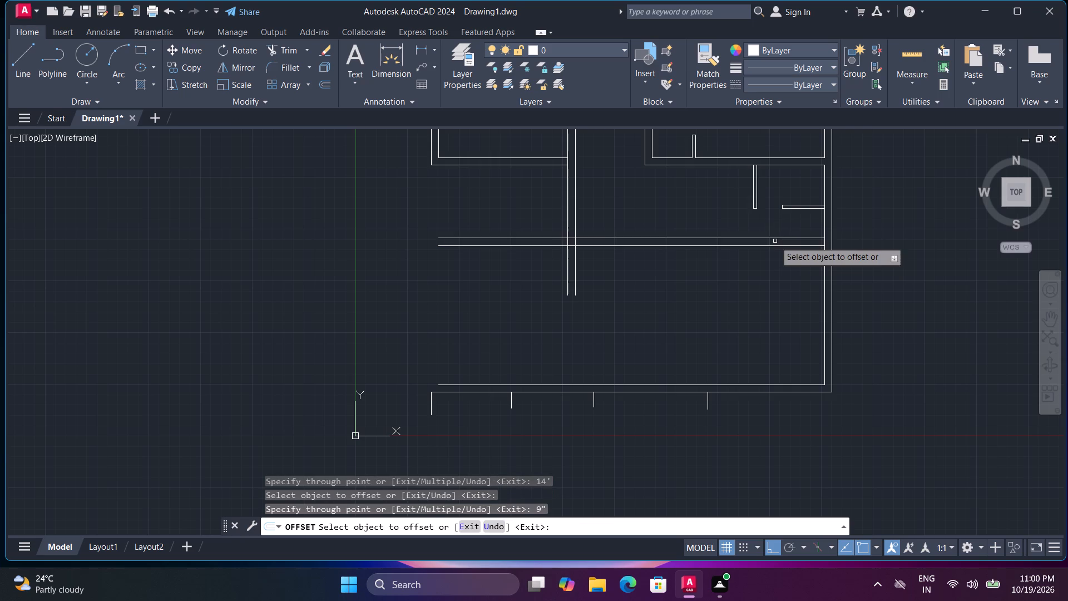
pyautogui.click(778, 237)
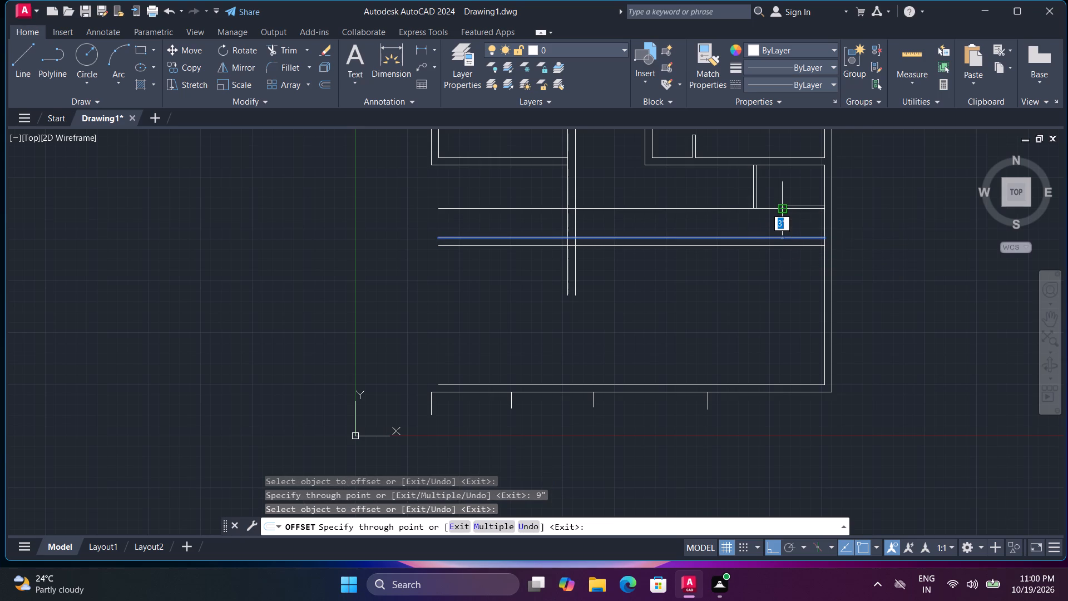
pyautogui.press('space')
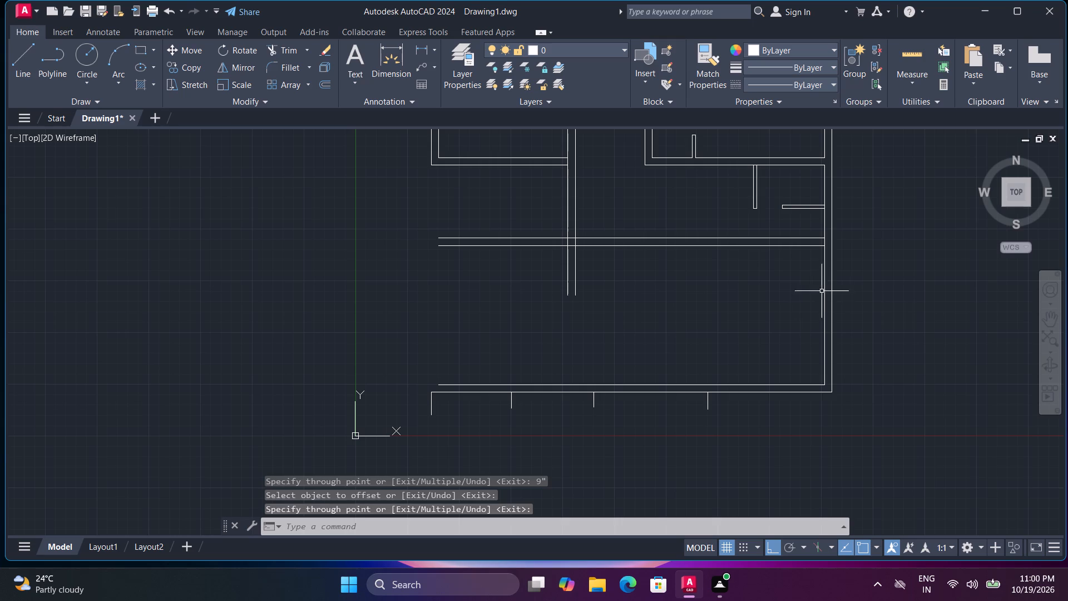
pyautogui.press('Escape')
# Trim the new horizontal wall at and beyond the long central vertical wall, and the right outer wall's inner line at the junction.
pyautogui.write('tr')
pyautogui.press('space')
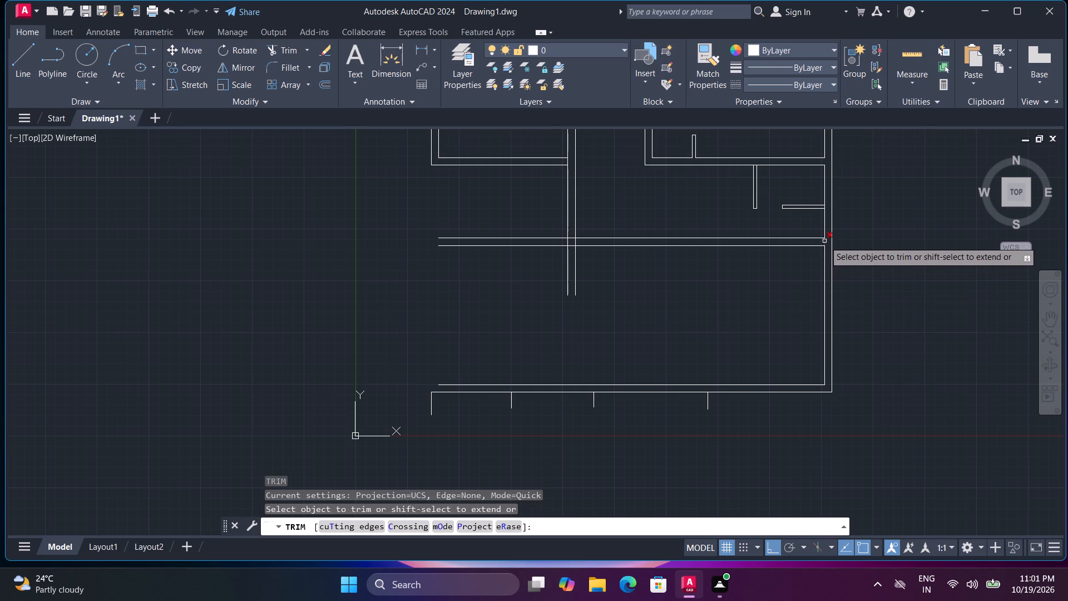
pyautogui.click(825, 241)
pyautogui.click(533, 269)
pyautogui.click(533, 204)
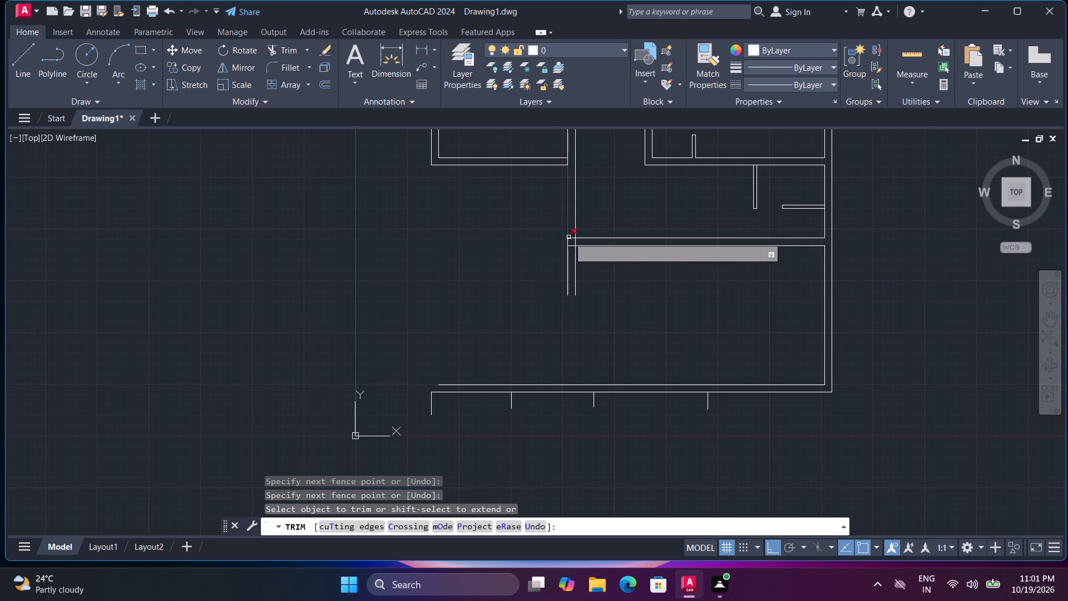
pyautogui.click(571, 237)
pyautogui.click(572, 245)
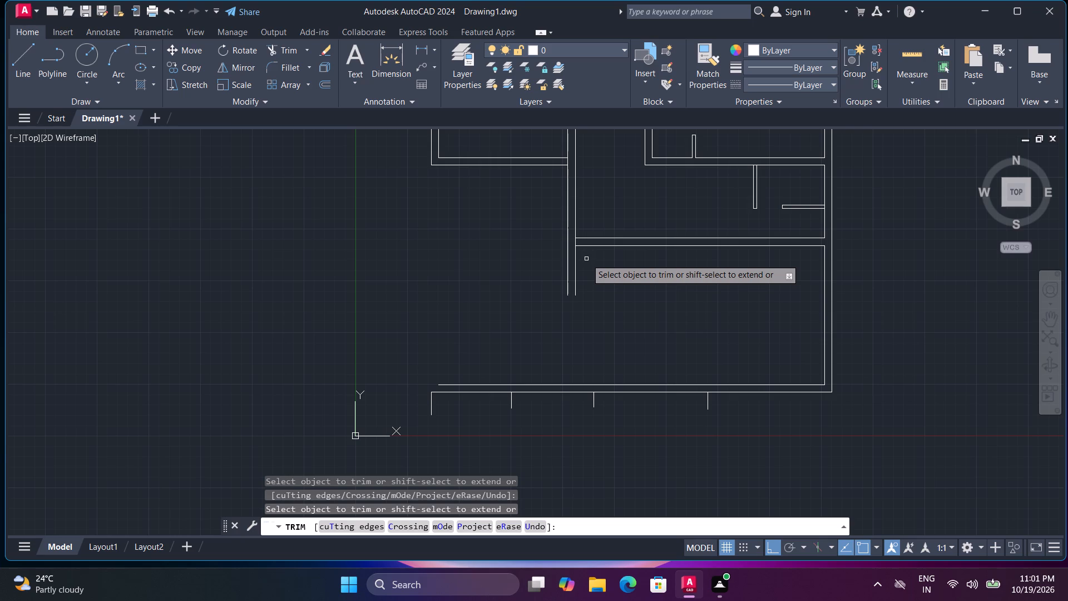
pyautogui.scroll(-1, 573, 226)
pyautogui.moveTo(578, 217); pyautogui.dragTo(605, 279, button='middle')
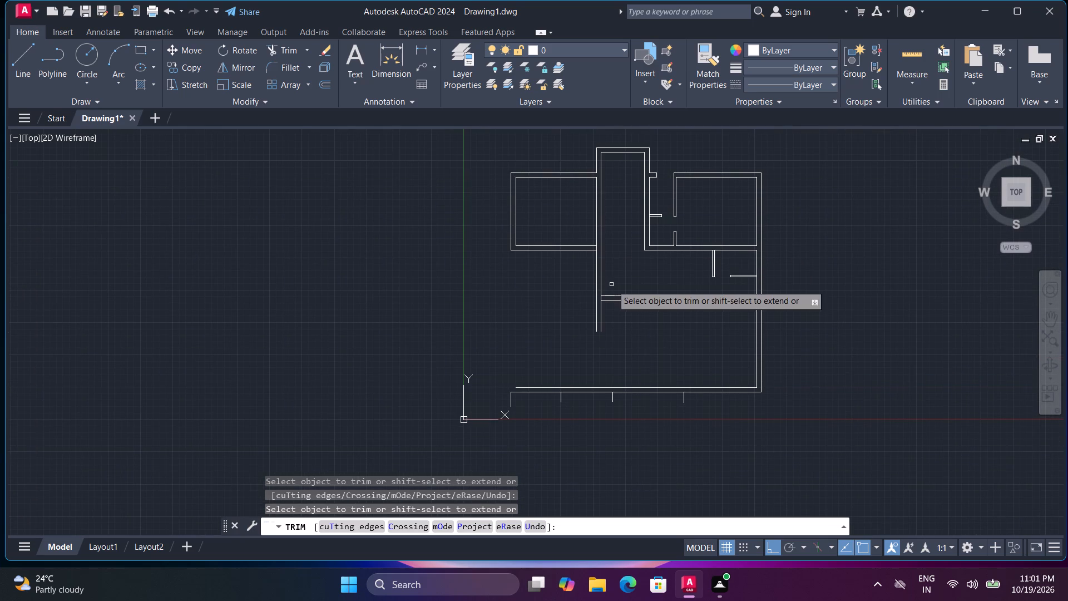
pyautogui.middleClick(612, 285)
pyautogui.moveTo(611, 285); pyautogui.dragTo(613, 298, button='middle')
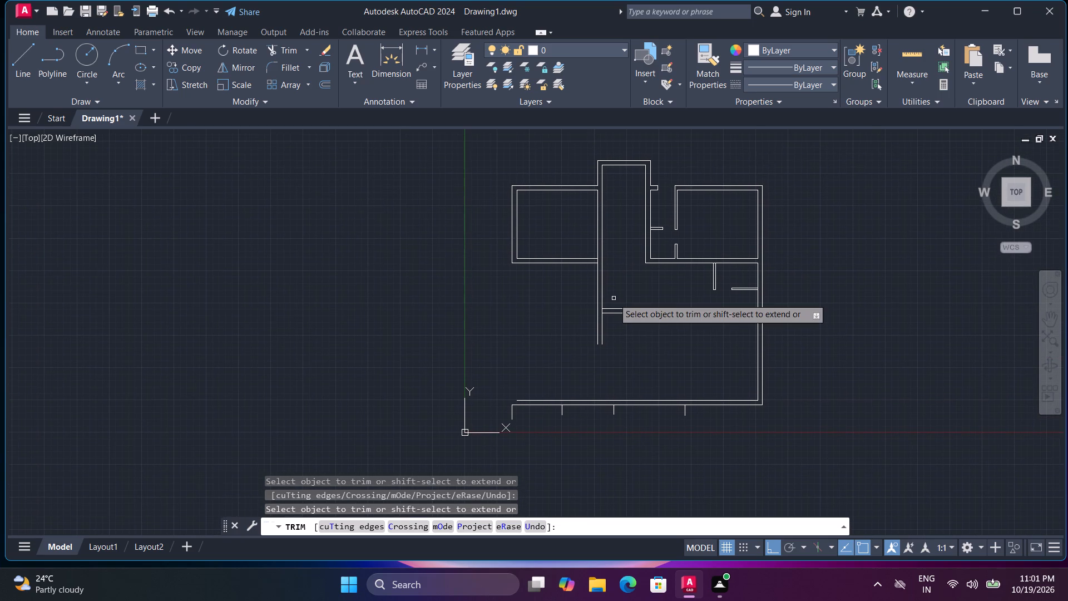
pyautogui.moveTo(651, 327); pyautogui.dragTo(611, 302, button='middle')
pyautogui.middleClick(611, 302)
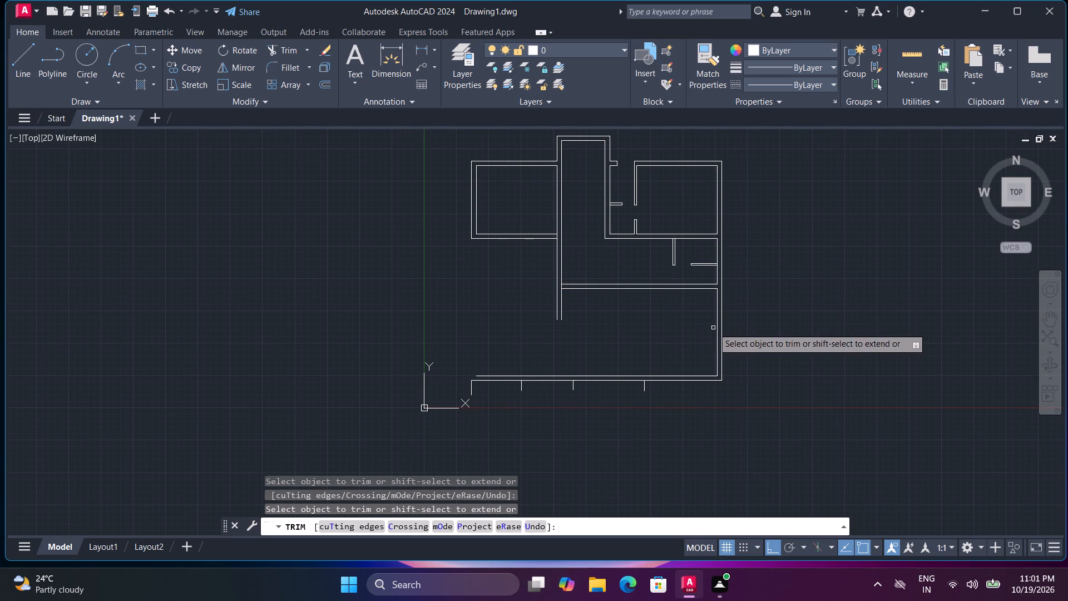
pyautogui.press('Escape')
# Offset the right outer wall's inner line below the new horizontal wall 11' inward, and offset the new line 9" to the left.
pyautogui.write('o t')
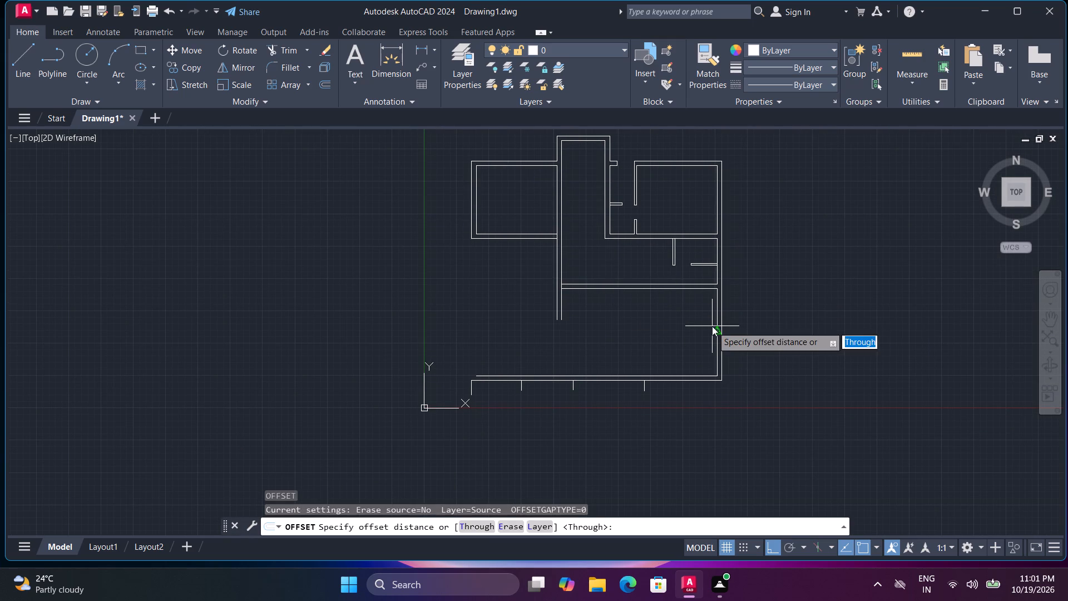
pyautogui.press('space')
pyautogui.click(716, 339)
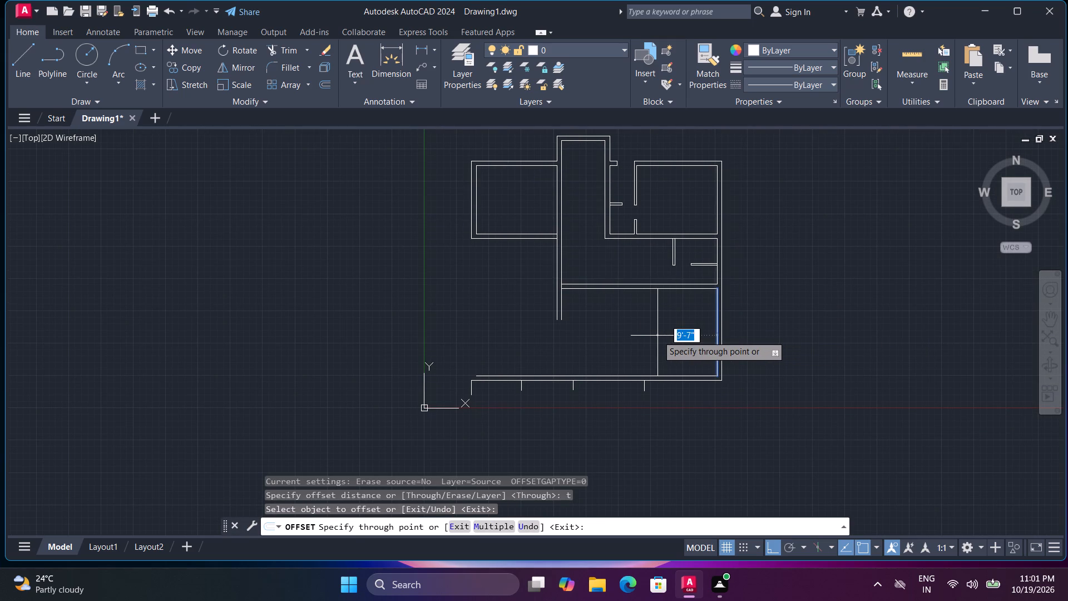
pyautogui.write("11'")
pyautogui.press('Return')
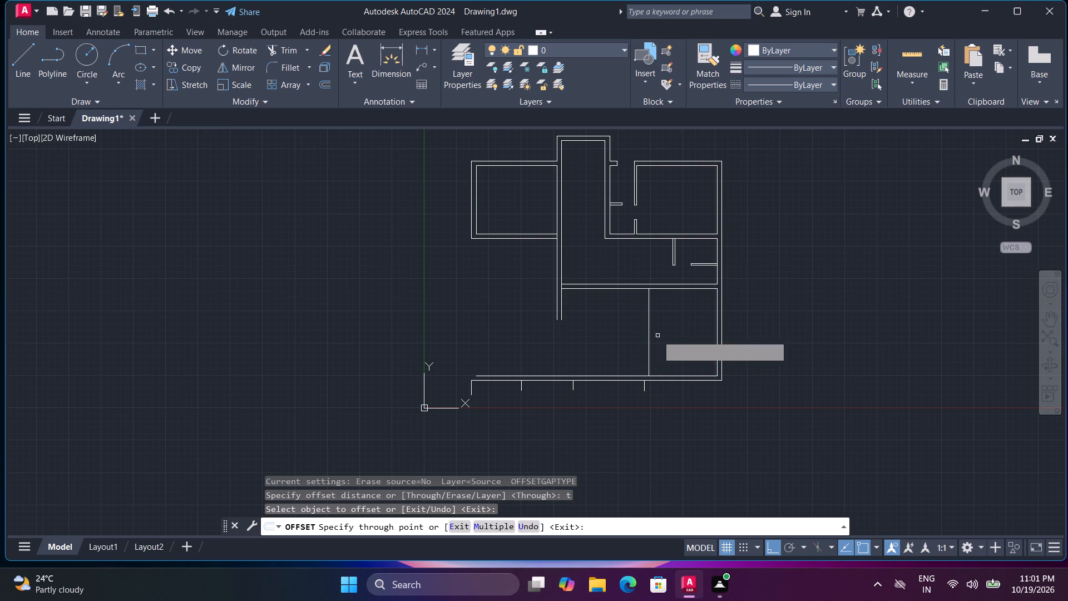
pyautogui.click(649, 330)
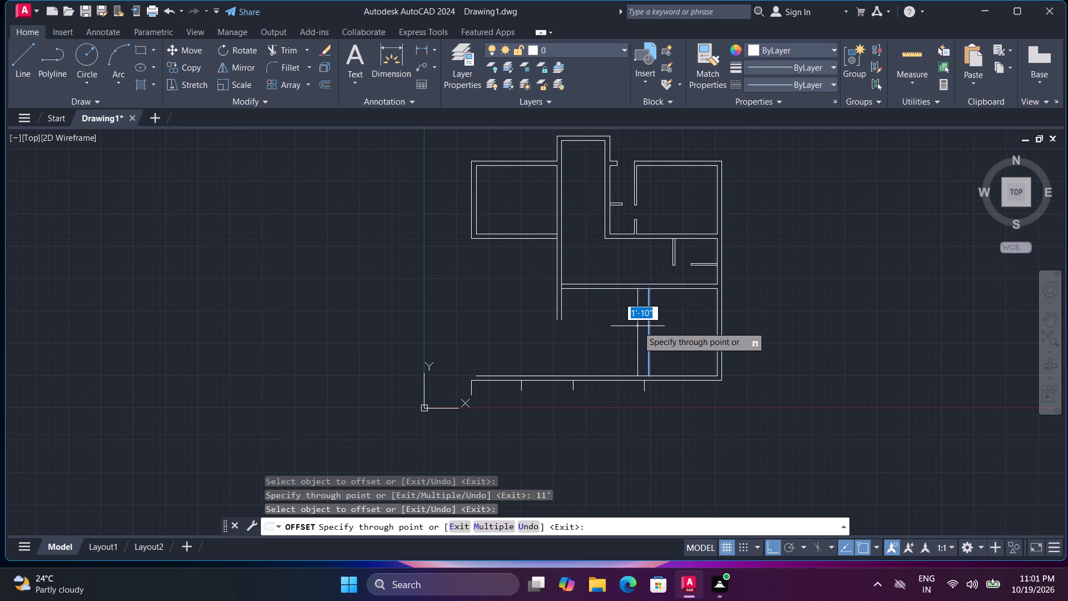
pyautogui.write('9"')
pyautogui.press('Return')
pyautogui.press('Escape')
pyautogui.press('Escape')
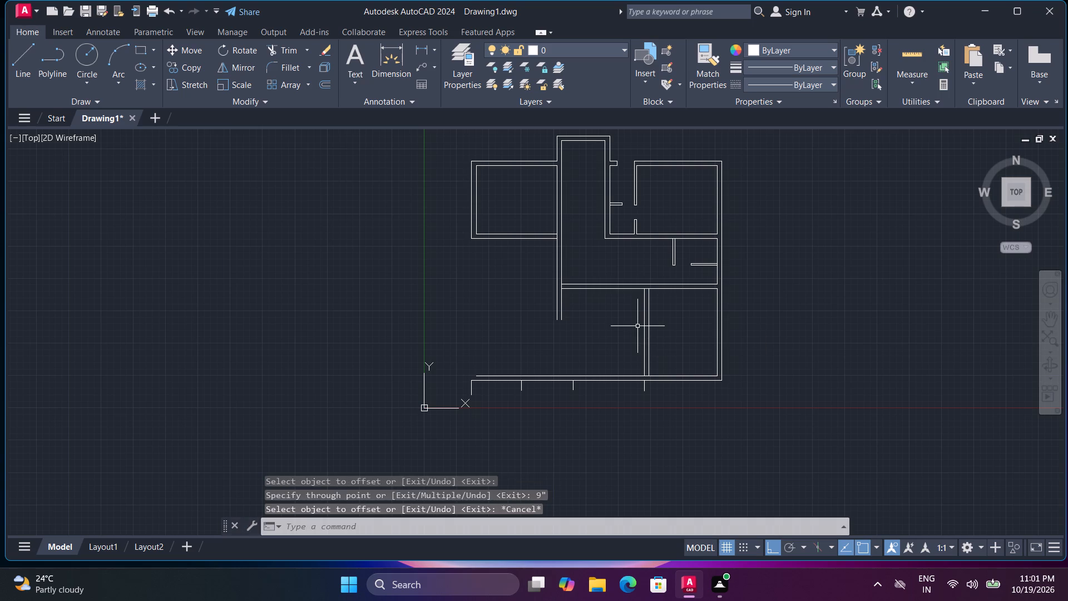
# Extend both lines of the new vertical wall up to the horizontal wall's upper line.
pyautogui.write('tr')
pyautogui.press('space')
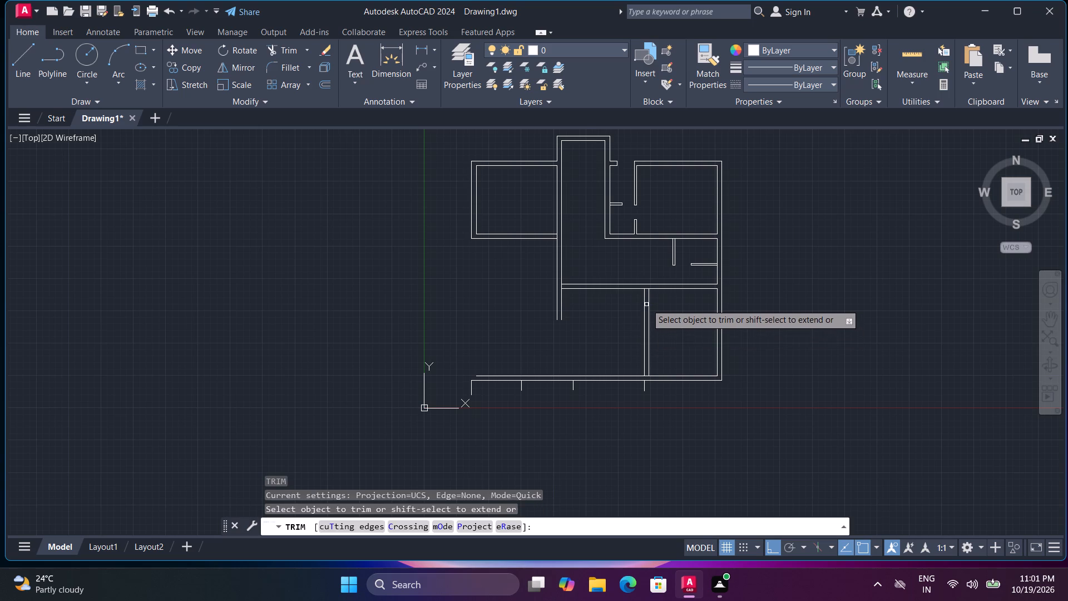
pyautogui.scroll(1, 646, 303)
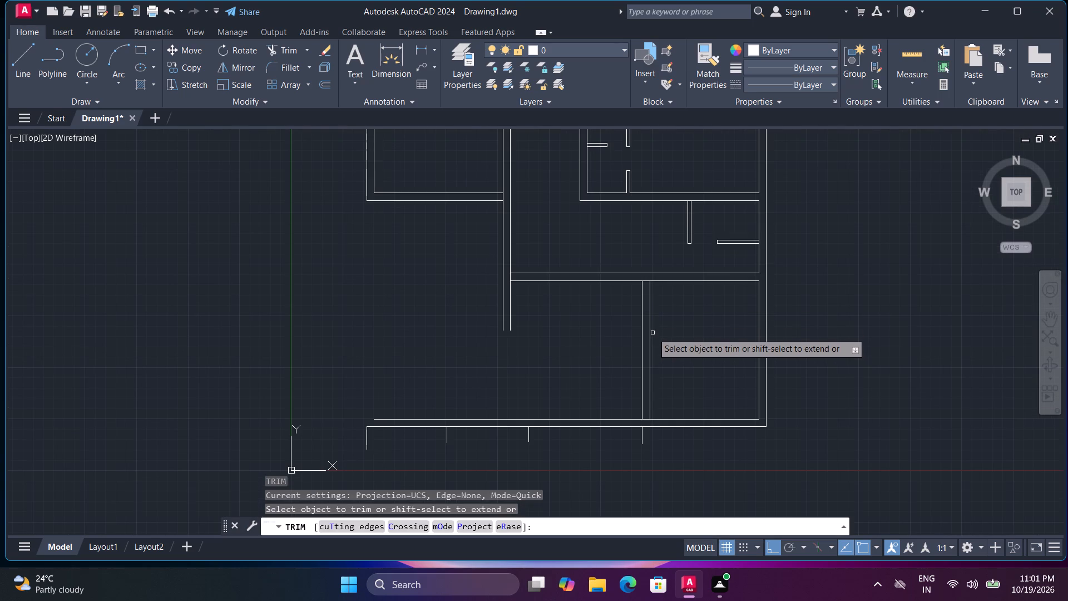
pyautogui.keyDown('shift'); pyautogui.click(641, 307); pyautogui.keyUp('shift')
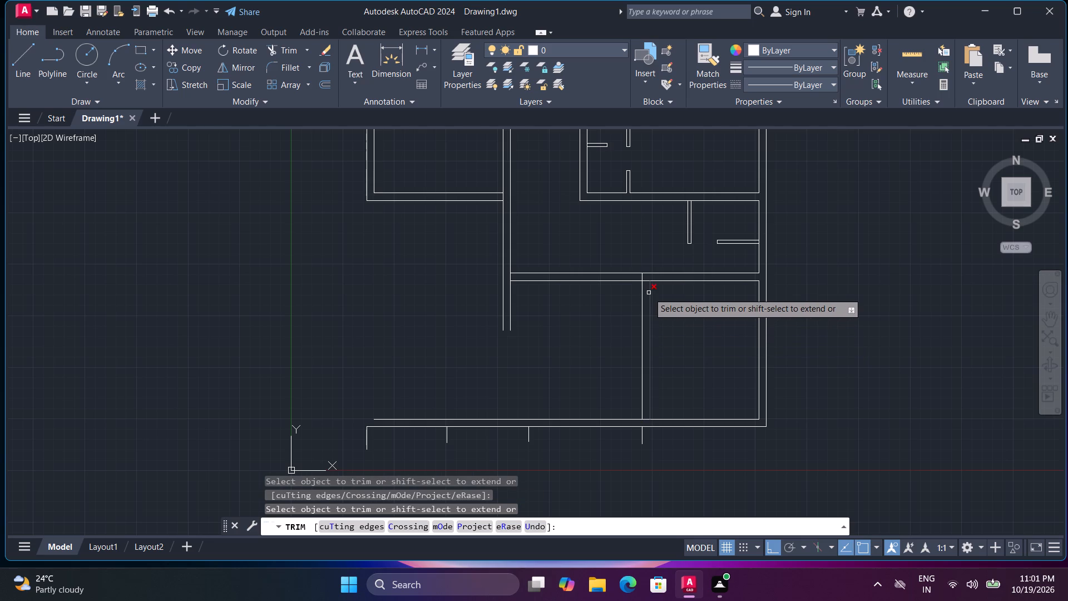
pyautogui.keyDown('shift'); pyautogui.click(650, 292); pyautogui.keyUp('shift')
# Trim the horizontal wall's lower line inside the junction and both its lines to the left of the new vertical wall.
pyautogui.scroll(2, 647, 282)
pyautogui.click(645, 281)
pyautogui.click(580, 292)
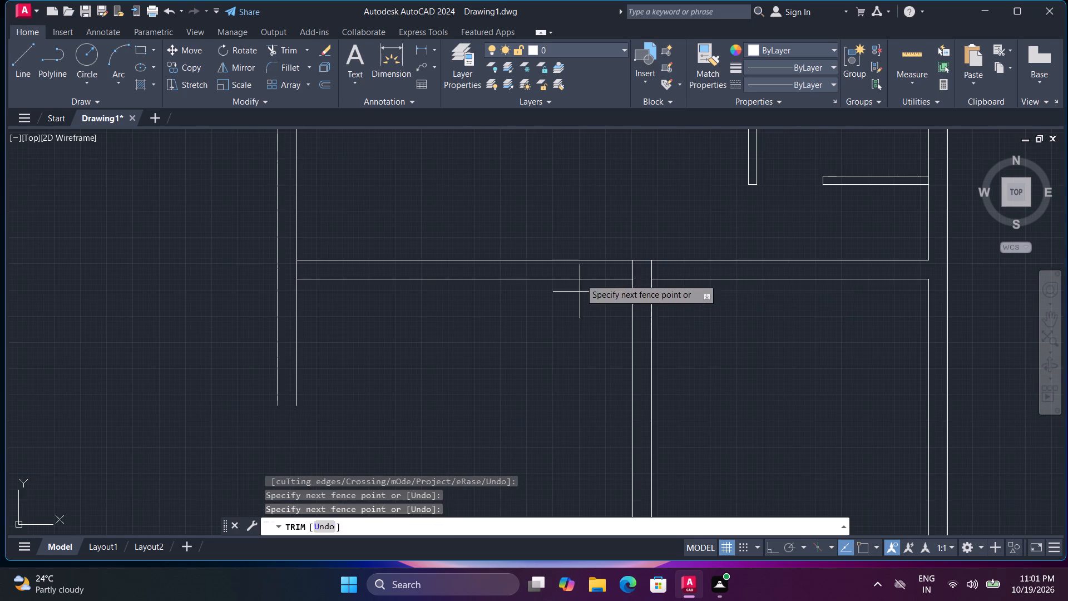
pyautogui.click(581, 242)
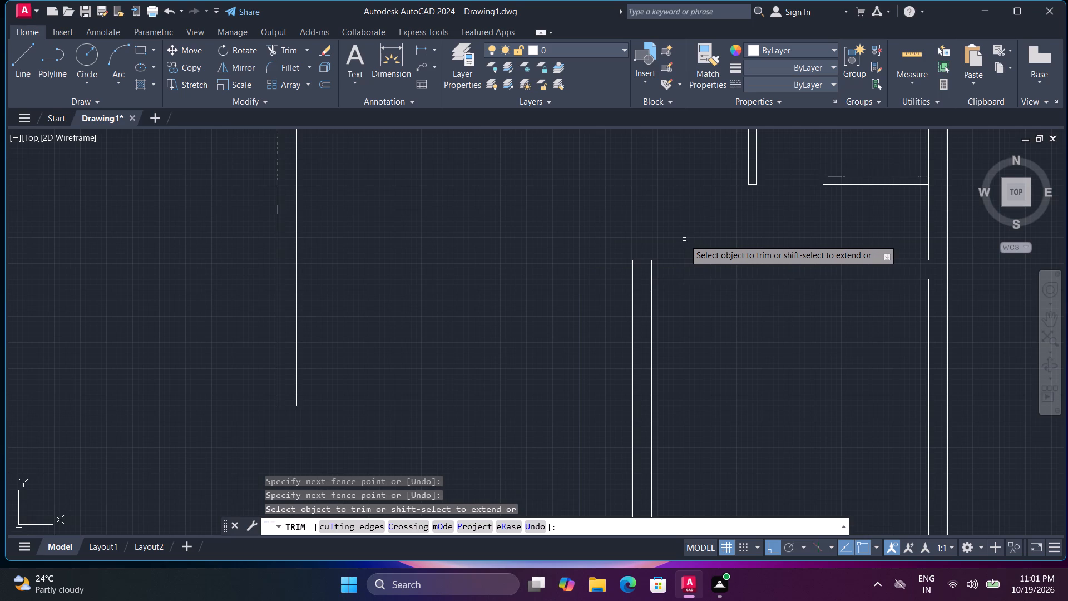
# Extend the lower-right room's vertical wall upward past the horizontal wall as an outline with a 9" wide end.
pyautogui.scroll(-2, 684, 240)
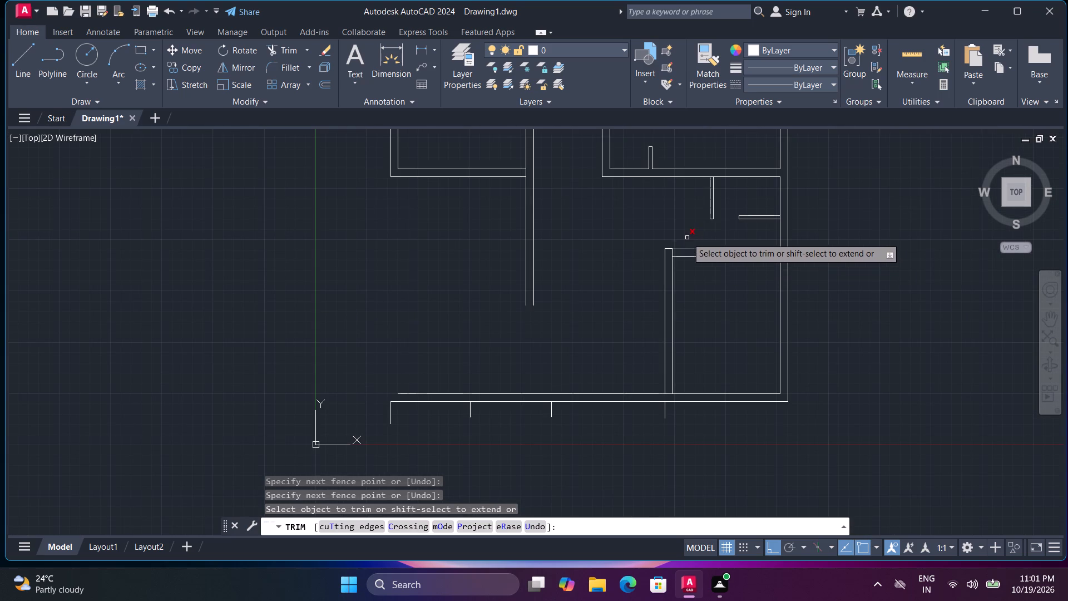
pyautogui.moveTo(687, 237); pyautogui.dragTo(708, 305, button='middle')
pyautogui.middleClick(708, 307)
pyautogui.scroll(1, 697, 308)
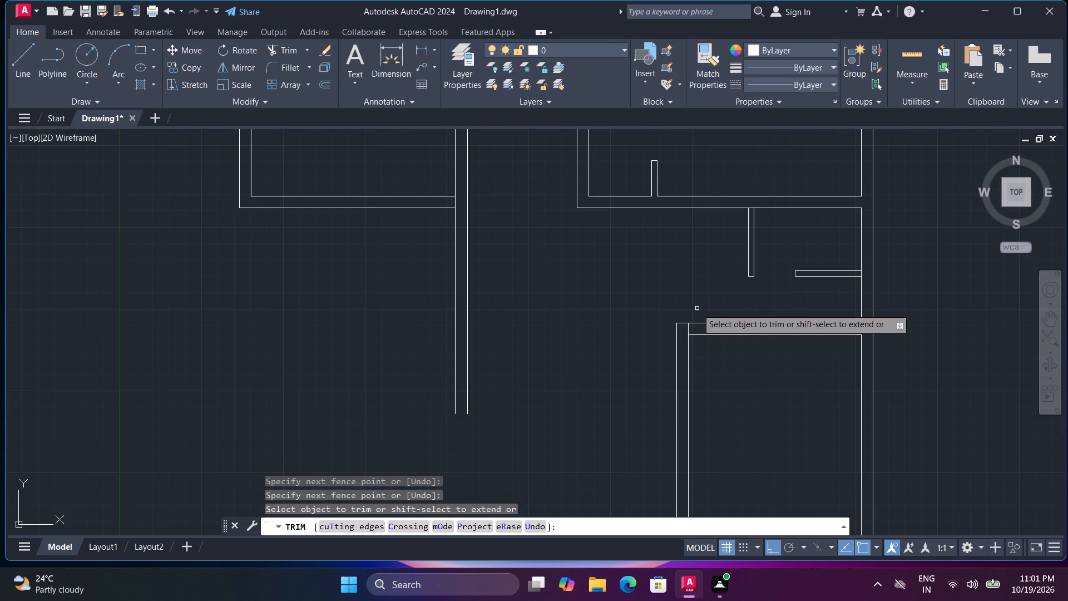
pyautogui.press('Escape')
pyautogui.write('l')
pyautogui.press('space')
pyautogui.click(689, 321)
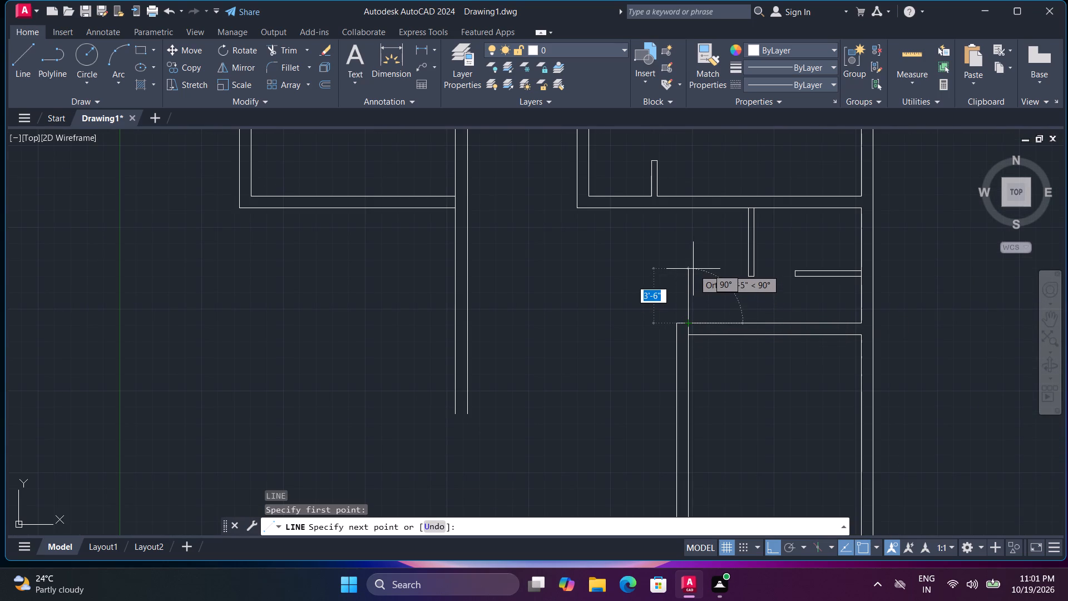
pyautogui.click(693, 262)
pyautogui.write('9"')
pyautogui.press('Return')
pyautogui.click(675, 321)
pyautogui.press('space')
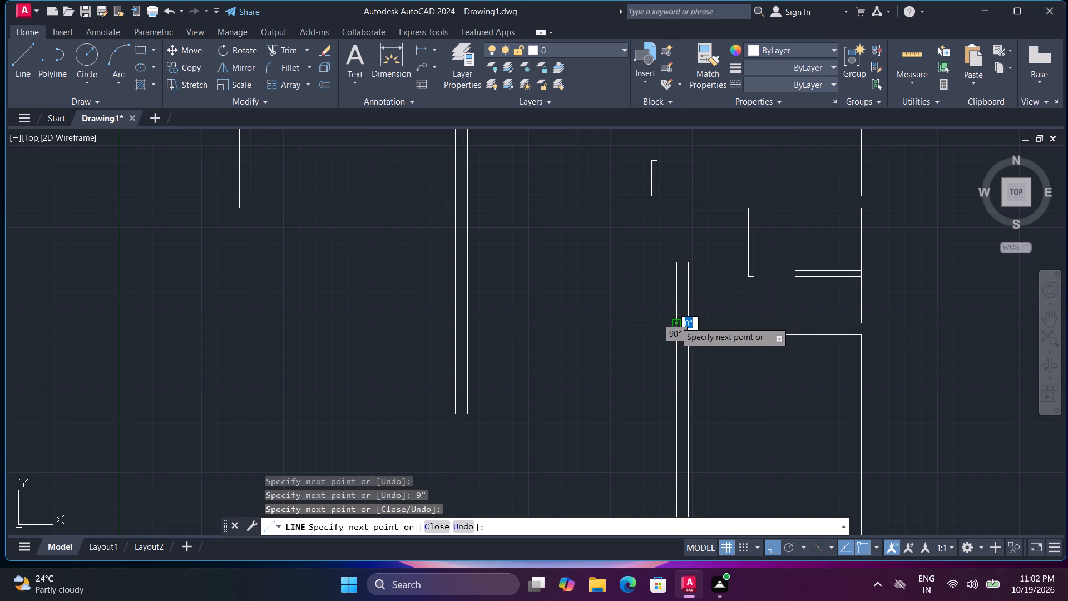
# Trim the old end line crossing the vertical wall at the base of its new extension.
pyautogui.write('tr')
pyautogui.press('space')
pyautogui.scroll(1, 680, 320)
pyautogui.click(683, 325)
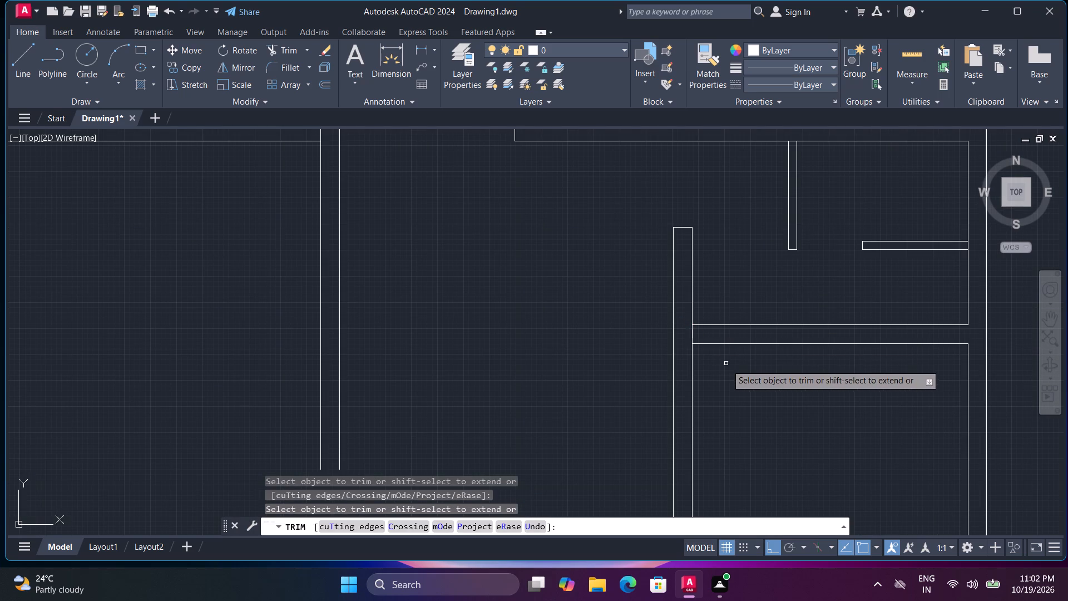
pyautogui.press('space')
# Open a gap in the horizontal wall beside the vertical wall, closing the remaining wall with a trimmed end line at about X 39'-5".
pyautogui.write('l')
pyautogui.press('space')
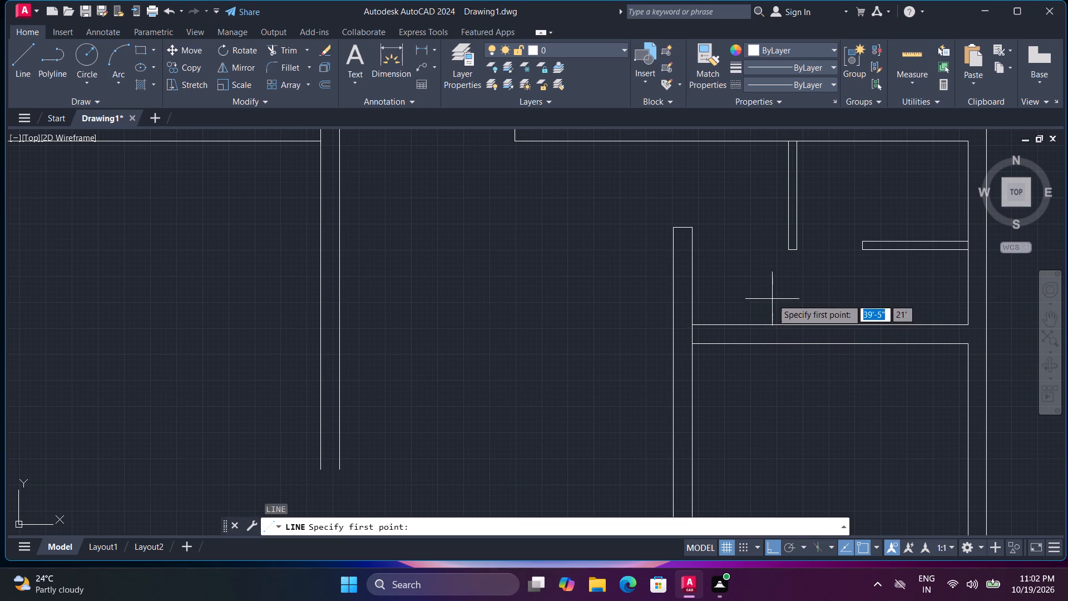
pyautogui.click(772, 297)
pyautogui.click(770, 358)
pyautogui.press('space')
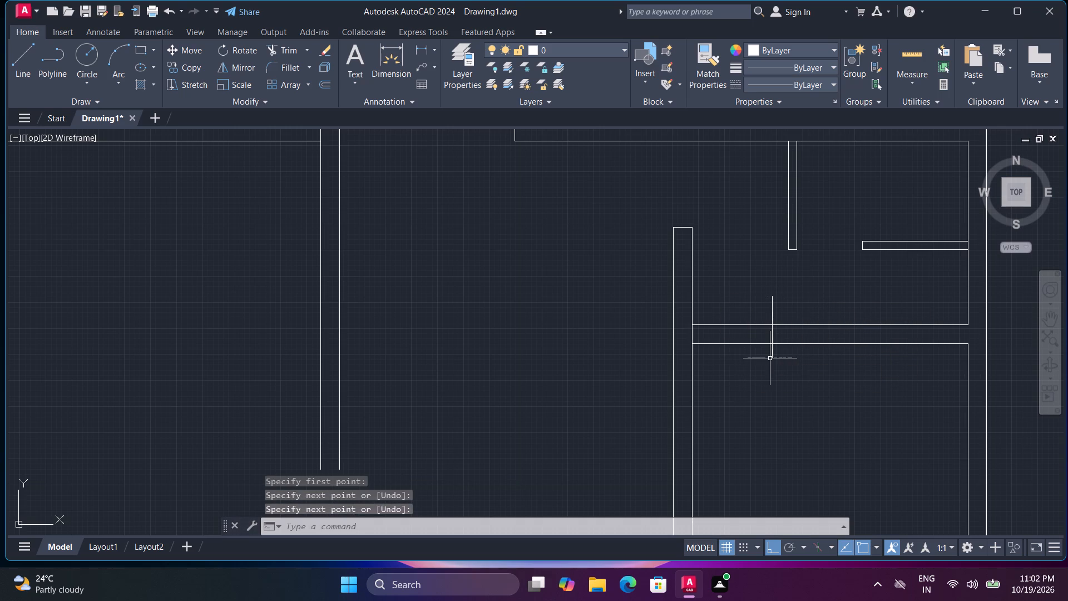
pyautogui.write('tr')
pyautogui.press('space')
pyautogui.click(772, 356)
pyautogui.click(773, 312)
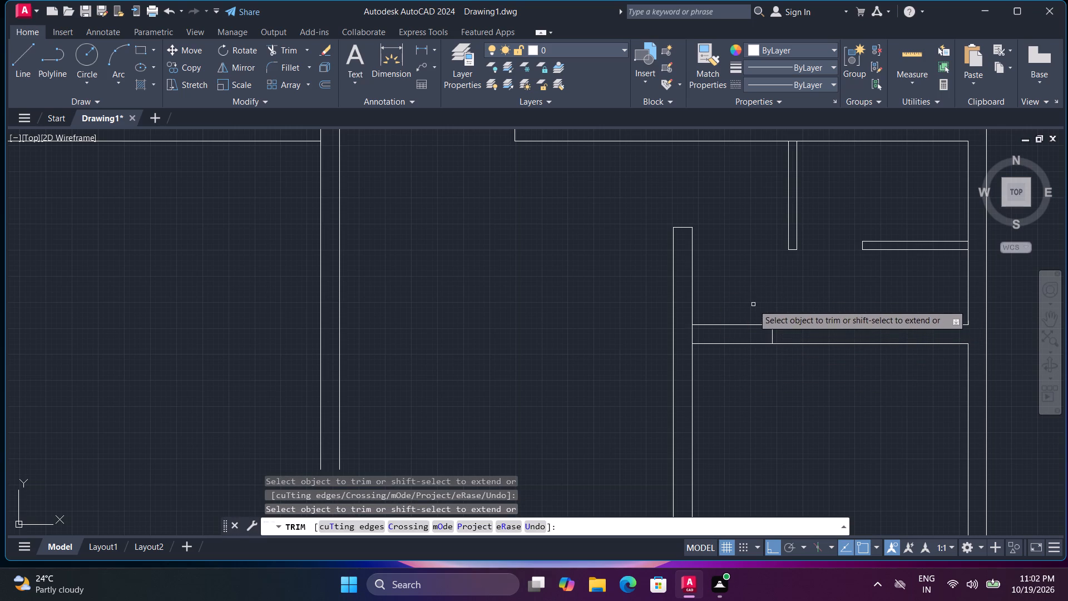
pyautogui.moveTo(753, 306); pyautogui.dragTo(753, 314)
pyautogui.click(756, 373)
pyautogui.scroll(-1, 772, 371)
pyautogui.moveTo(831, 314); pyautogui.dragTo(779, 350, button='middle')
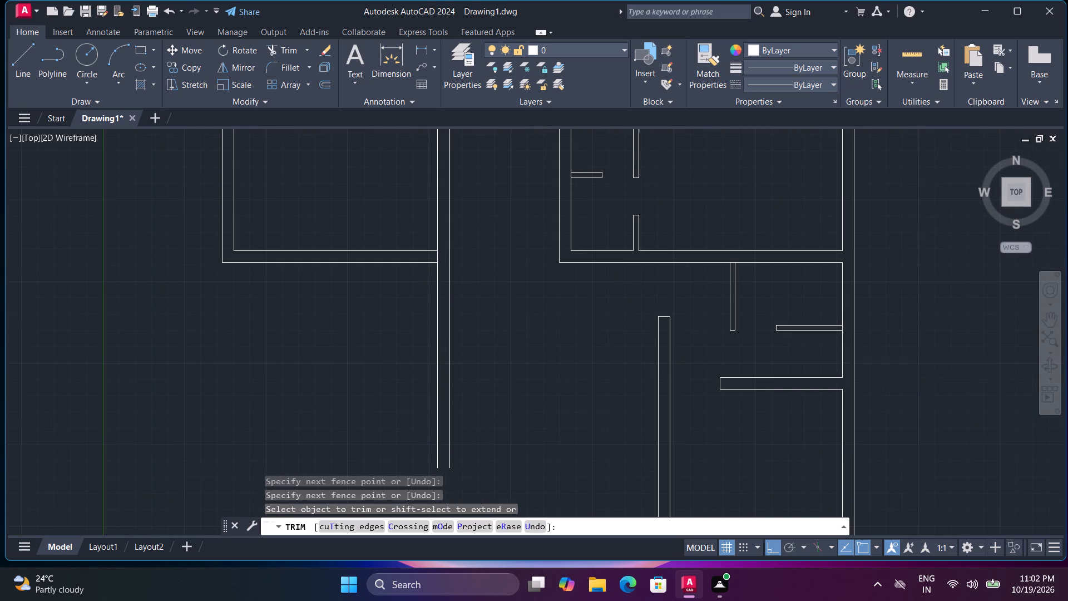
pyautogui.press('`')
pyautogui.press('Escape')
# Draw a short 4" wide return downward from the free end of the horizontal 4" partition above the lower-right room.
pyautogui.write('l')
pyautogui.press('space')
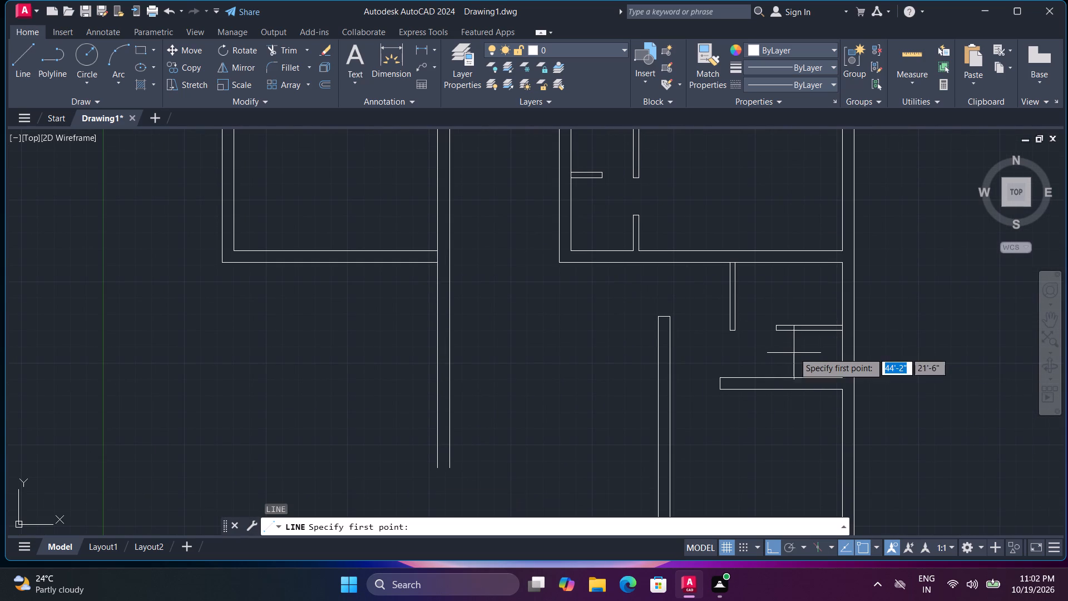
pyautogui.scroll(2, 787, 343)
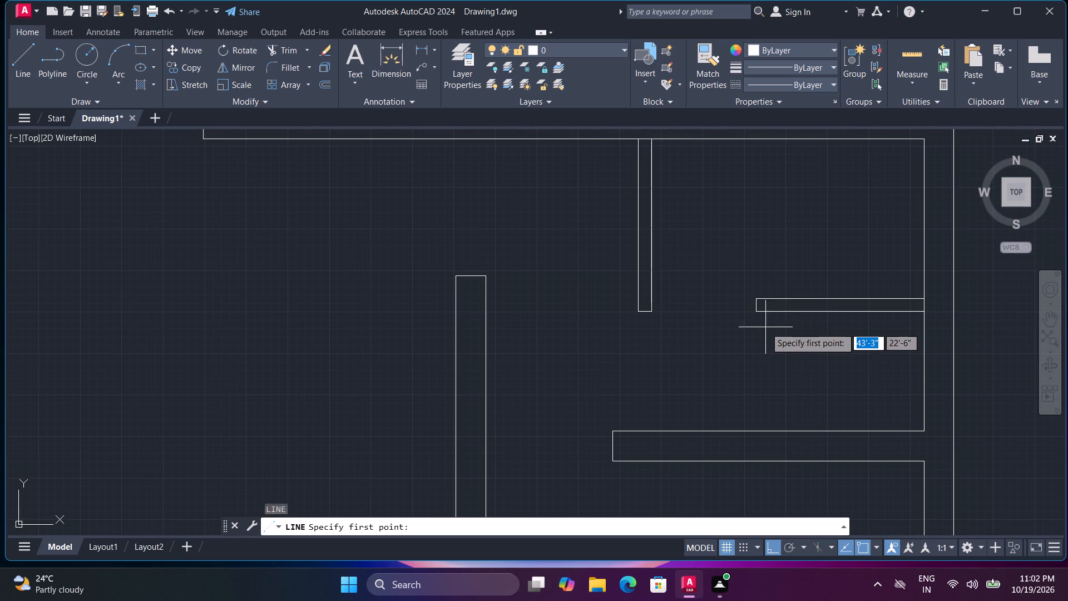
pyautogui.click(754, 314)
pyautogui.write('4"')
pyautogui.press('Return')
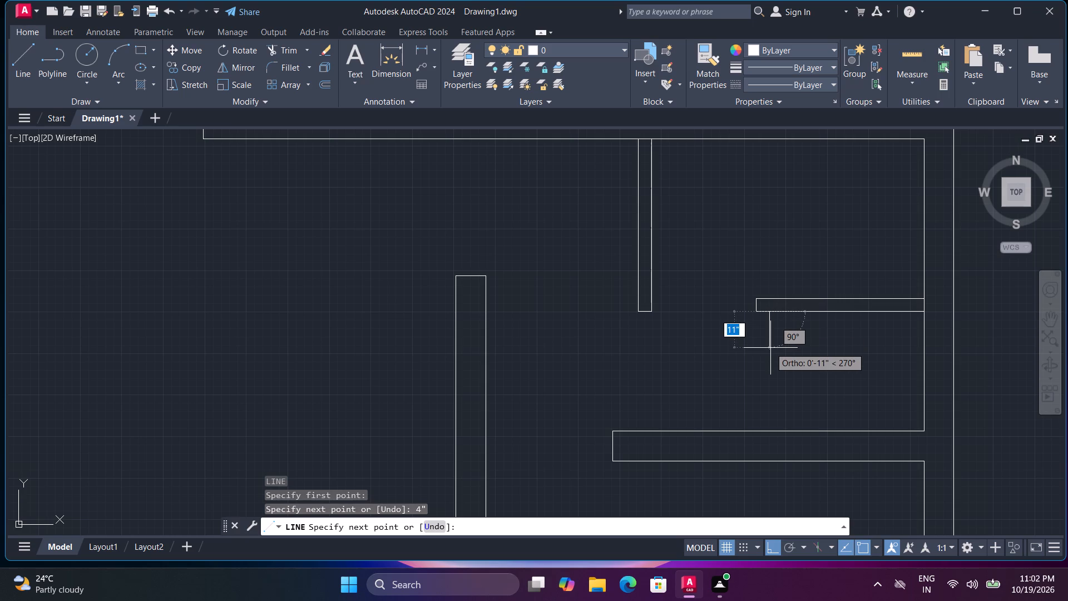
pyautogui.click(770, 343)
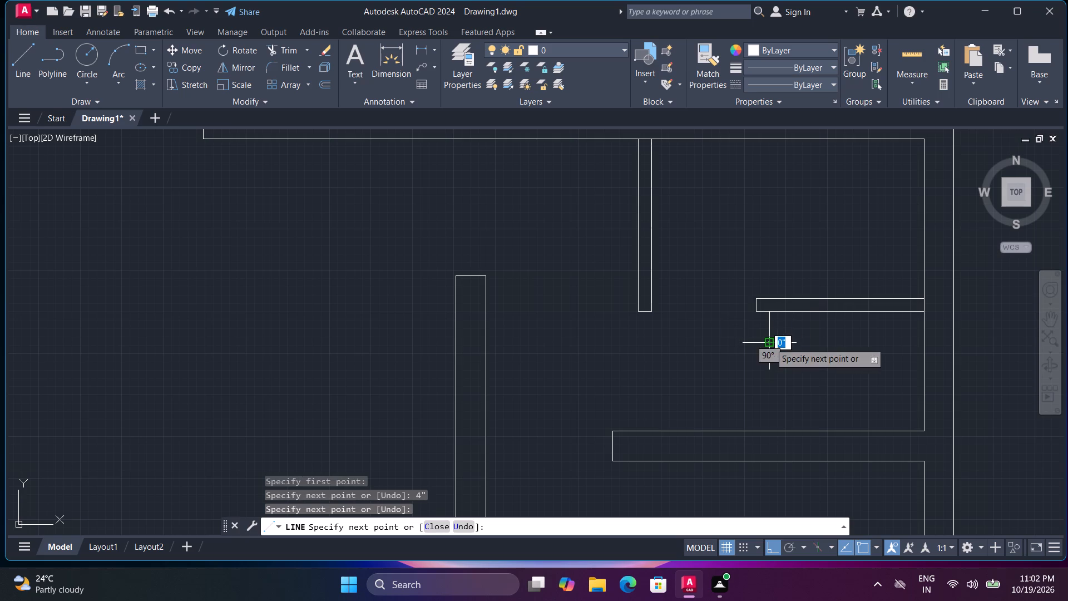
pyautogui.write('4"')
pyautogui.press('Return')
pyautogui.click(755, 310)
pyautogui.press('space')
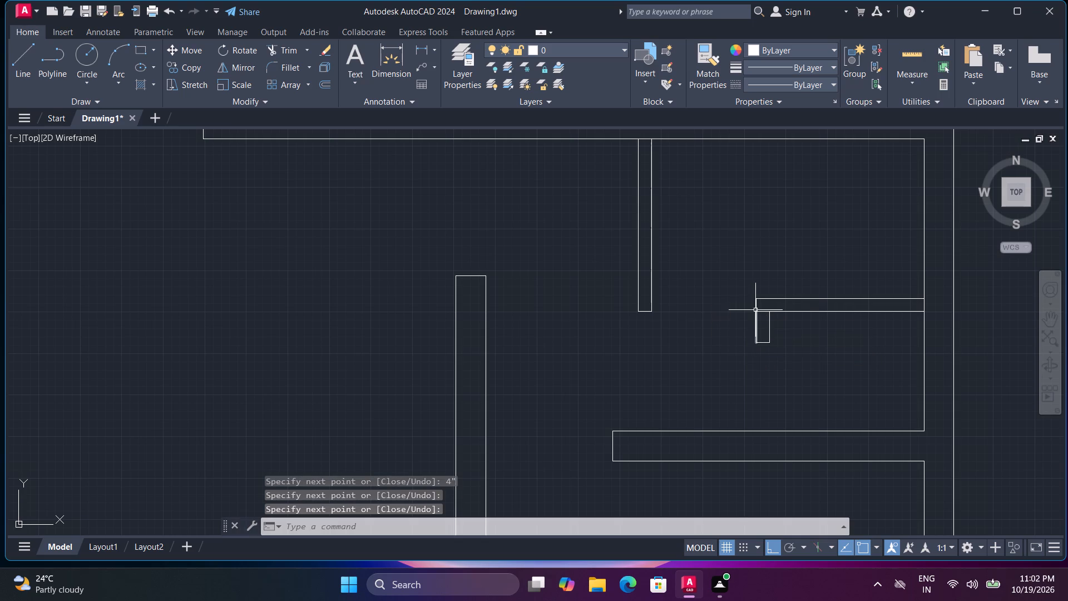
# Trim the partition's lower line where the short return joins it.
pyautogui.write('tr')
pyautogui.press('space')
pyautogui.click(763, 313)
pyautogui.click(760, 311)
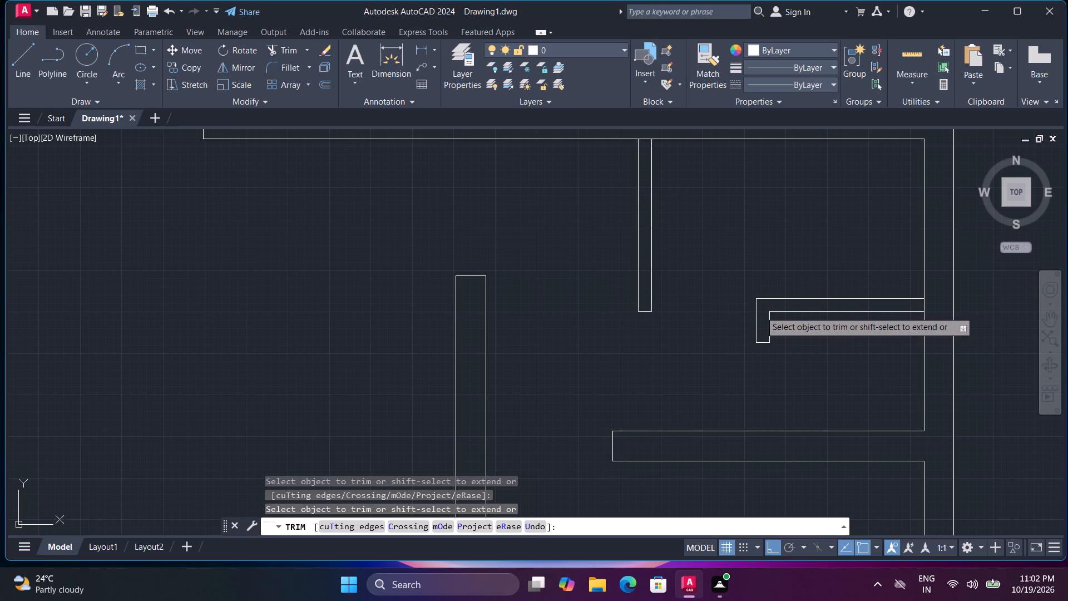
pyautogui.scroll(-1, 767, 317)
pyautogui.press('space')
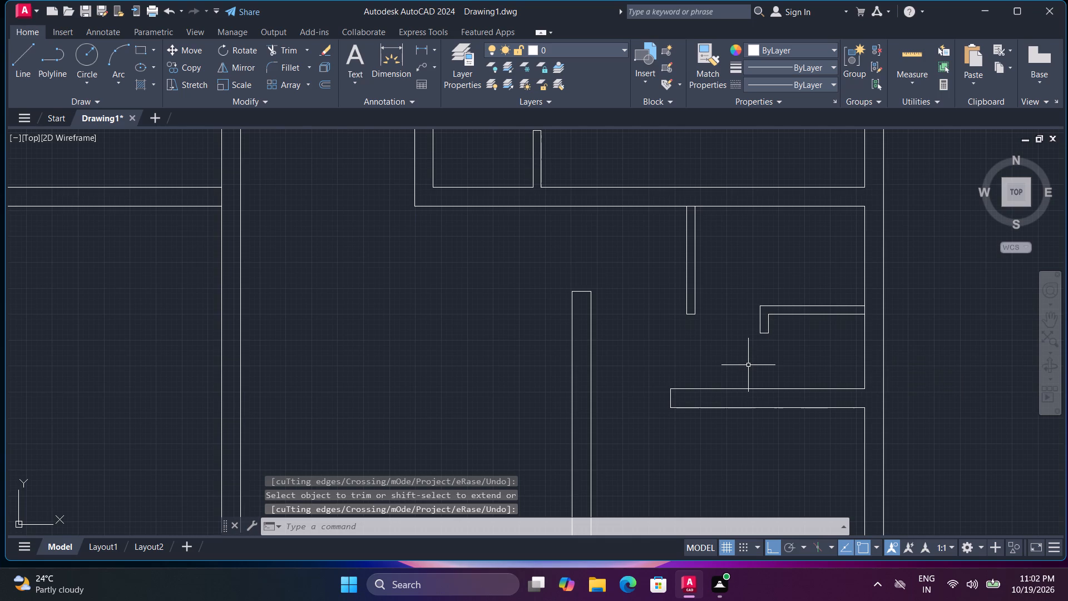
# Draw two vertical lines across the upper-right room's bottom wall, aligned with the vertical wall's inner line and the shortened horizontal wall's end.
pyautogui.scroll(-1, 748, 365)
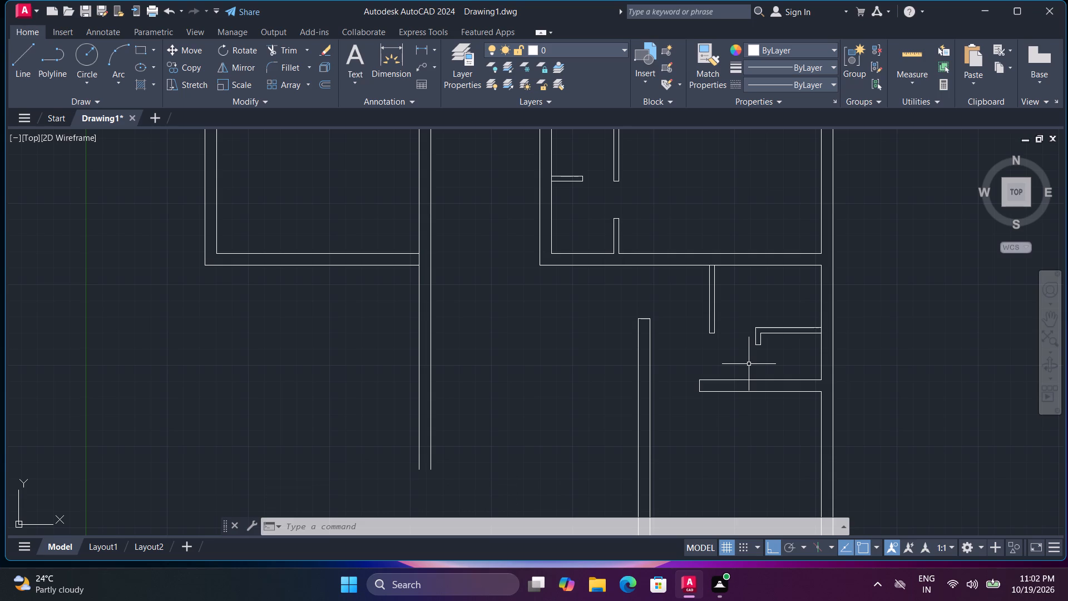
pyautogui.write('l')
pyautogui.press('space')
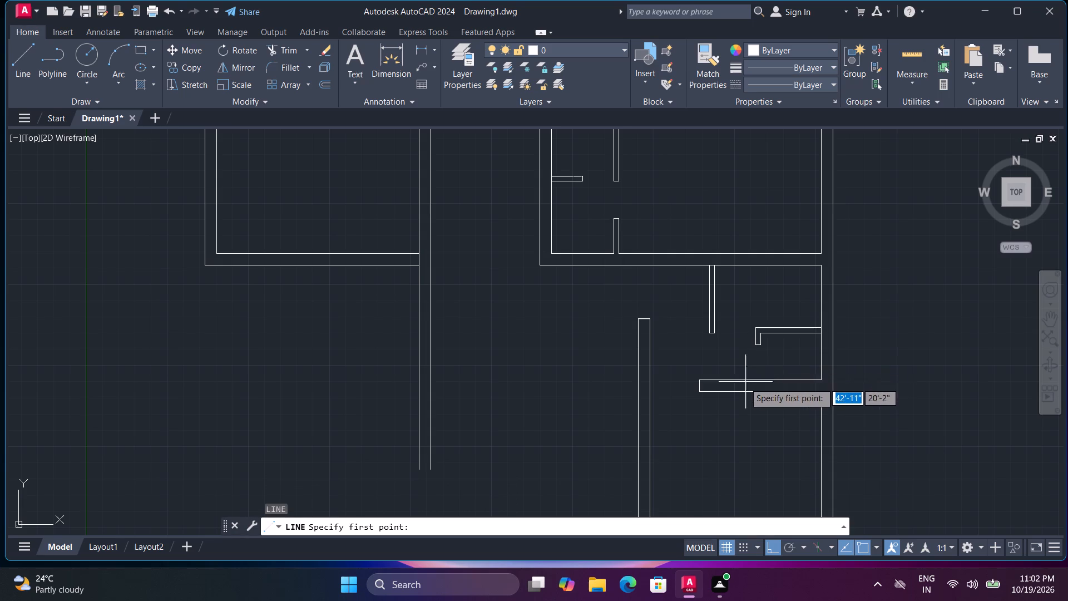
pyautogui.moveTo(700, 245); pyautogui.dragTo(724, 294, button='middle')
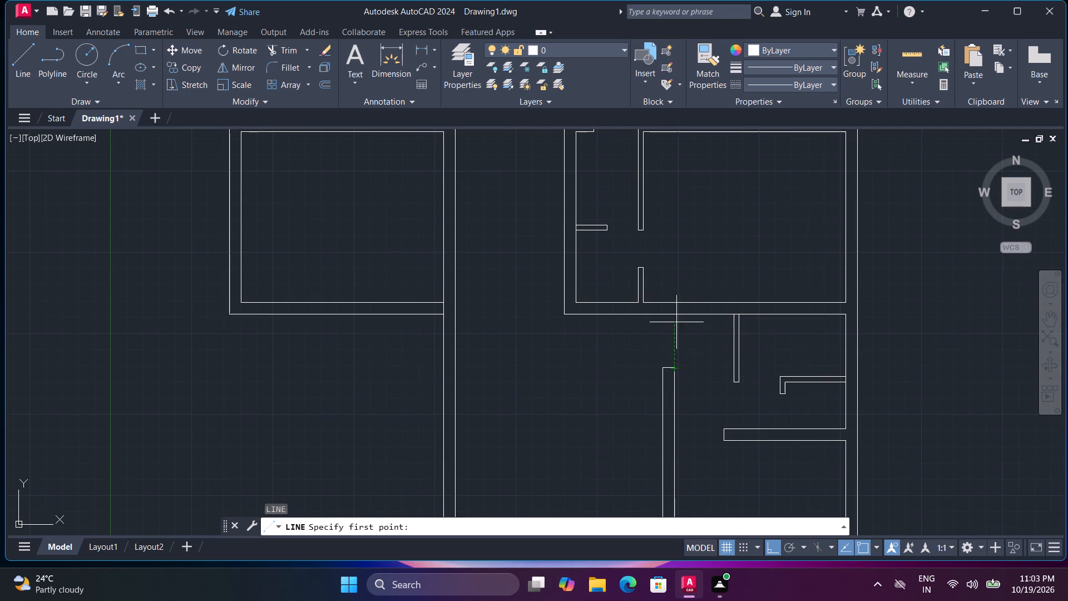
pyautogui.click(676, 332)
pyautogui.click(676, 285)
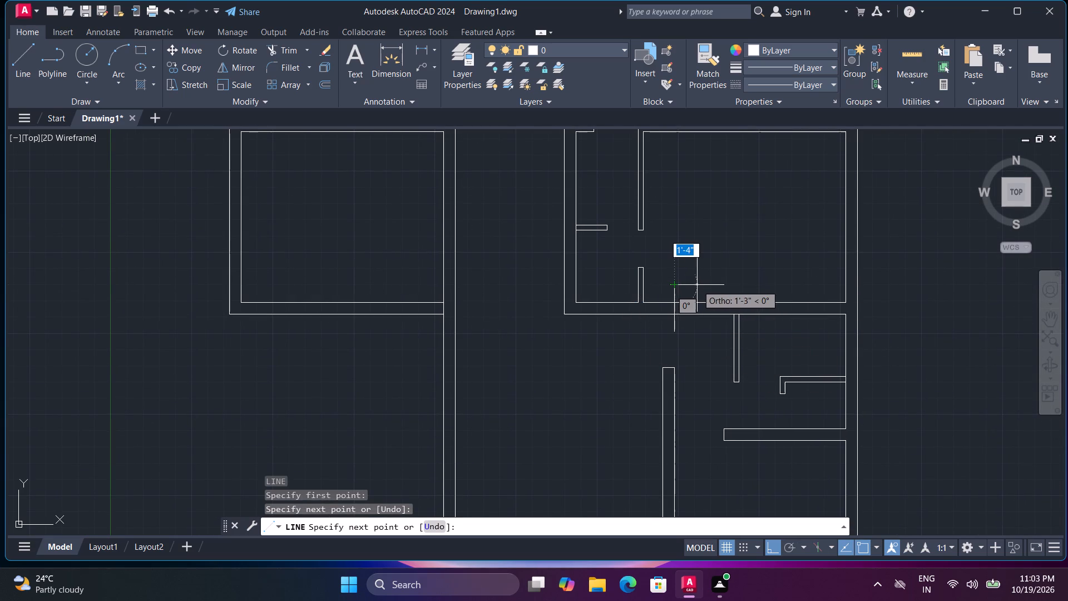
pyautogui.press('space')
pyautogui.press('space')
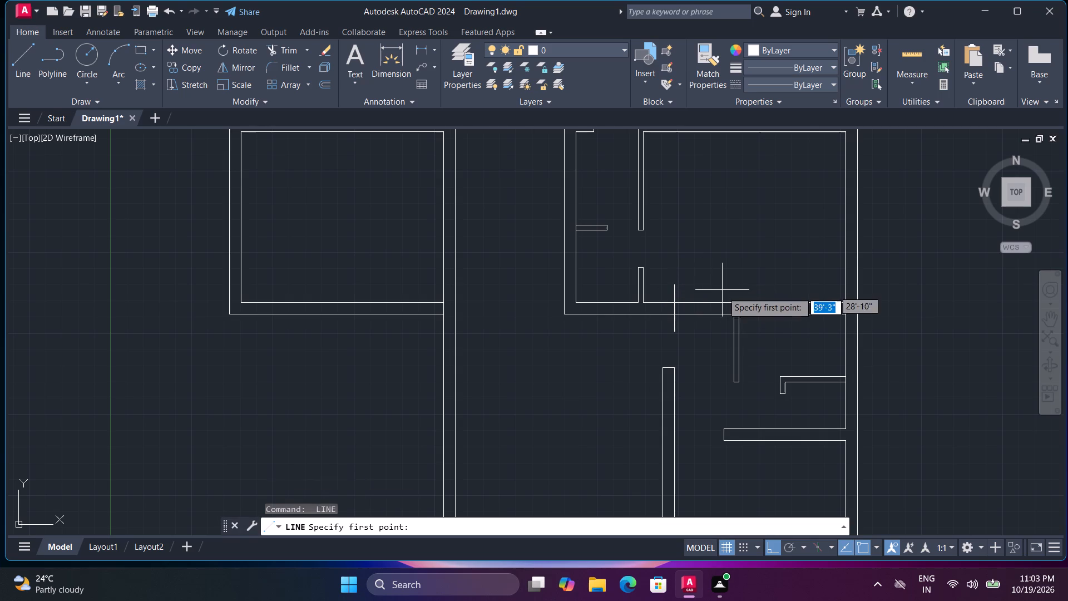
pyautogui.click(724, 324)
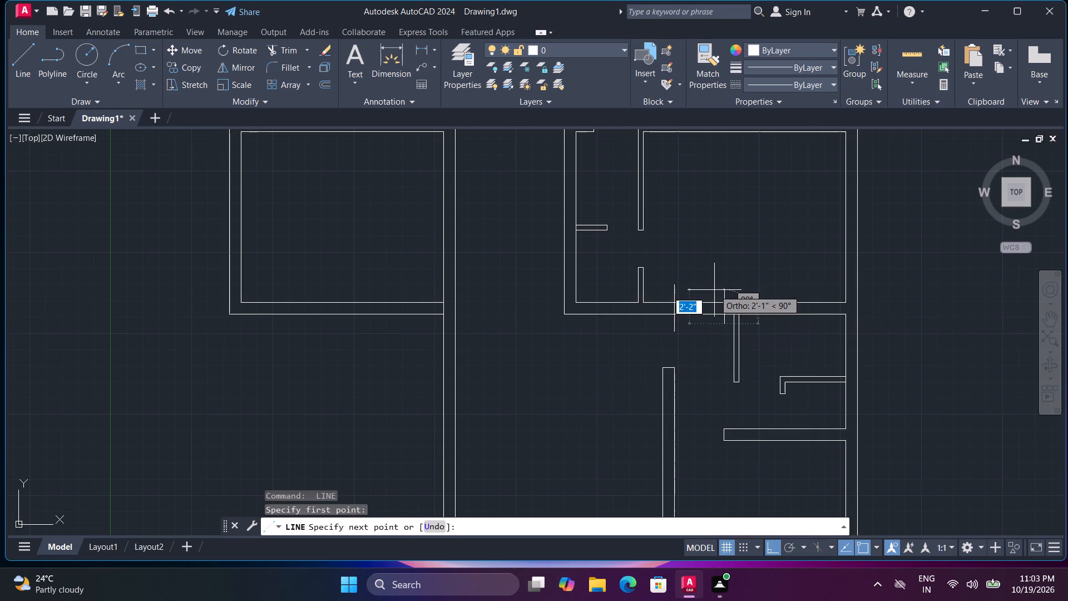
pyautogui.click(715, 290)
pyautogui.press('space')
# Trim both marker lines to the wall thickness and remove the wall lines between them to form an opening.
pyautogui.write('tr')
pyautogui.press('space')
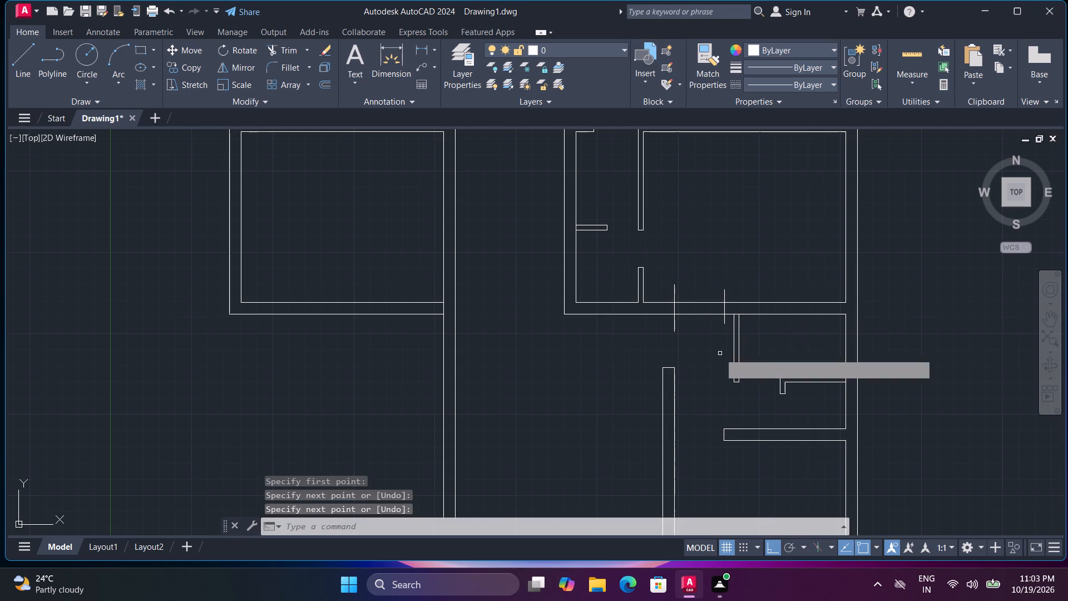
pyautogui.click(725, 323)
pyautogui.click(673, 323)
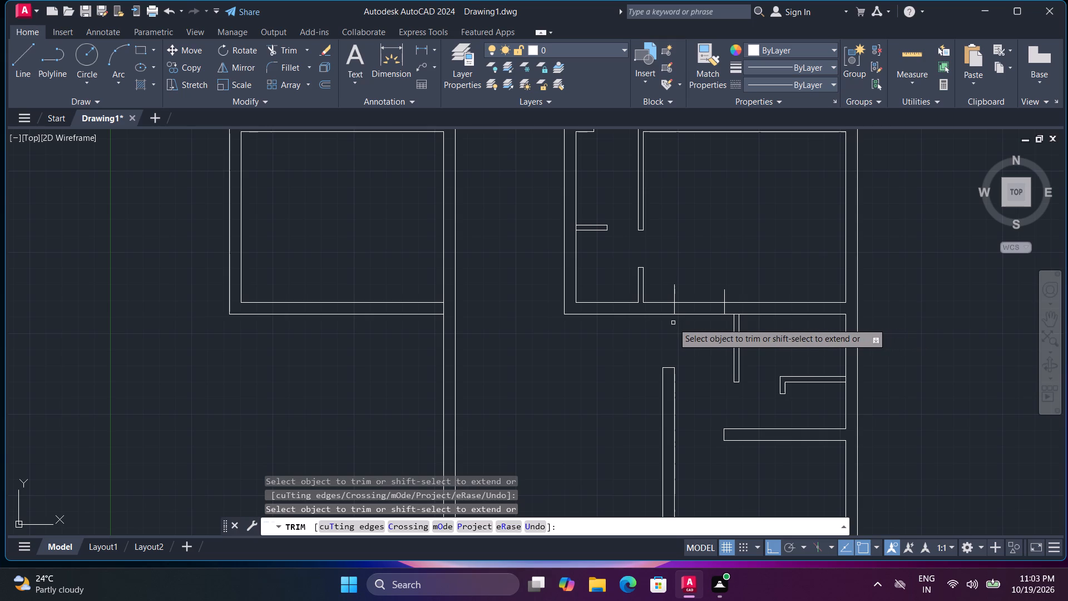
pyautogui.click(669, 289)
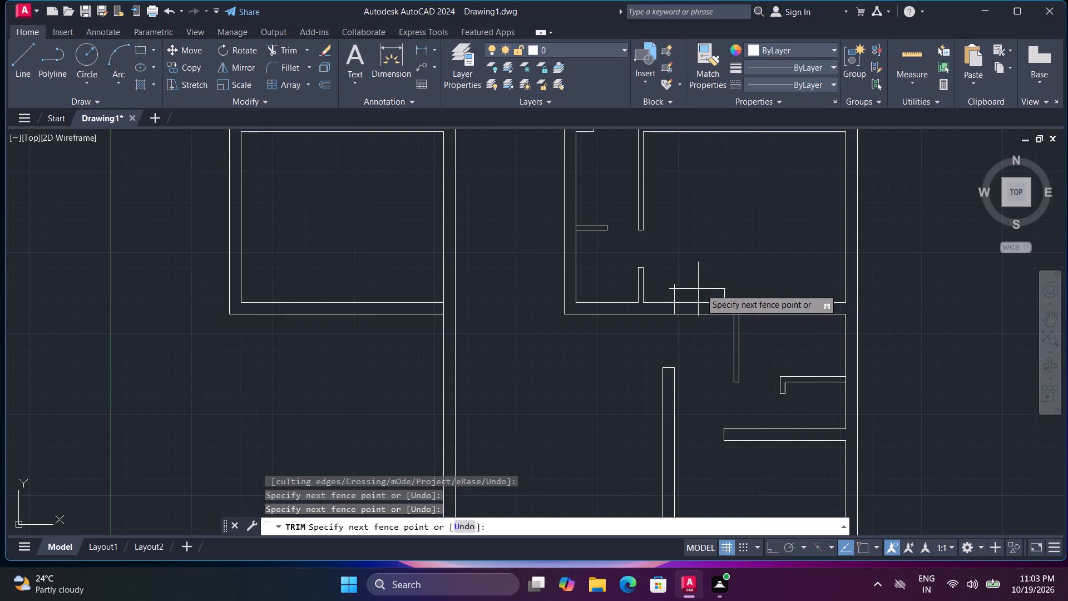
pyautogui.click(733, 293)
pyautogui.click(715, 285)
pyautogui.click(708, 327)
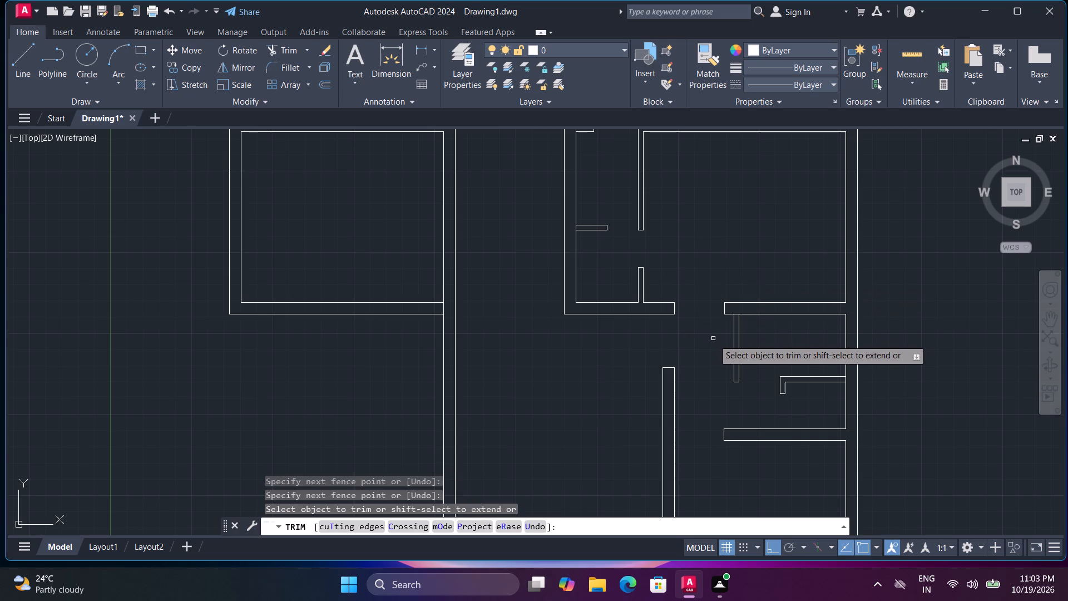
# Trim the wall lines across the junctions of three 4" partitions: the short upper stub, the vertical partition and the partition with the return.
pyautogui.moveTo(611, 278); pyautogui.dragTo(667, 418, button='middle')
pyautogui.middleClick(667, 420)
pyautogui.click(632, 370)
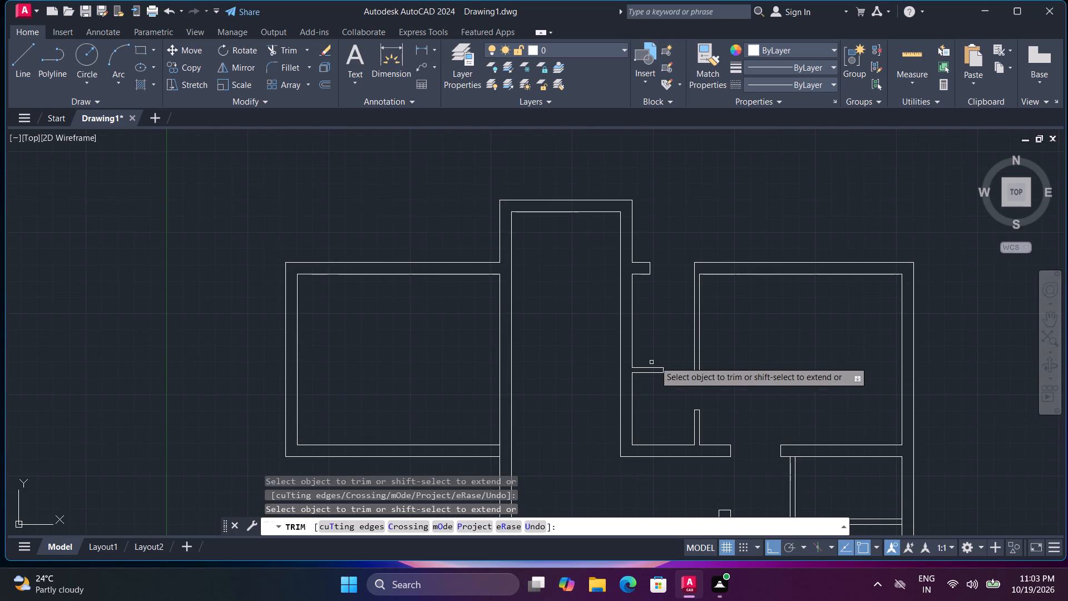
pyautogui.scroll(1, 789, 456)
pyautogui.click(793, 459)
pyautogui.scroll(-2, 798, 457)
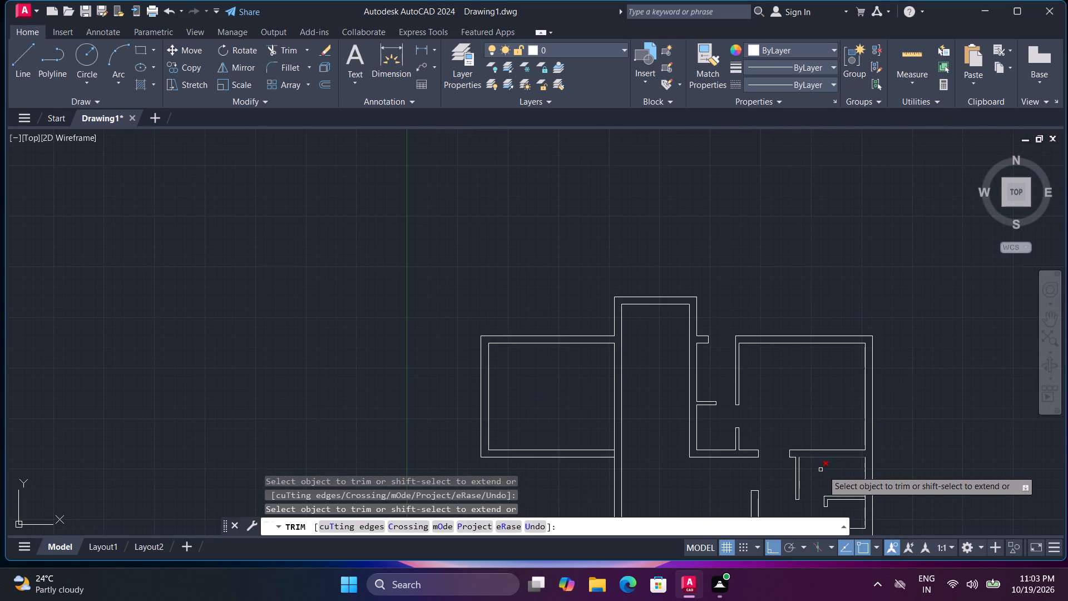
pyautogui.scroll(2, 861, 494)
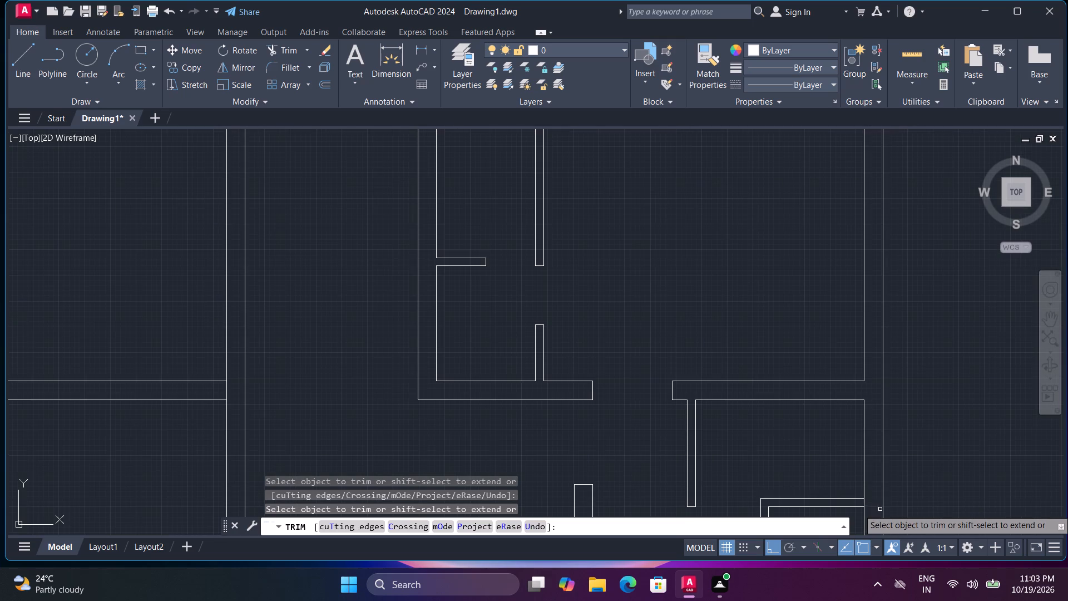
pyautogui.click(863, 503)
pyautogui.scroll(-2, 869, 503)
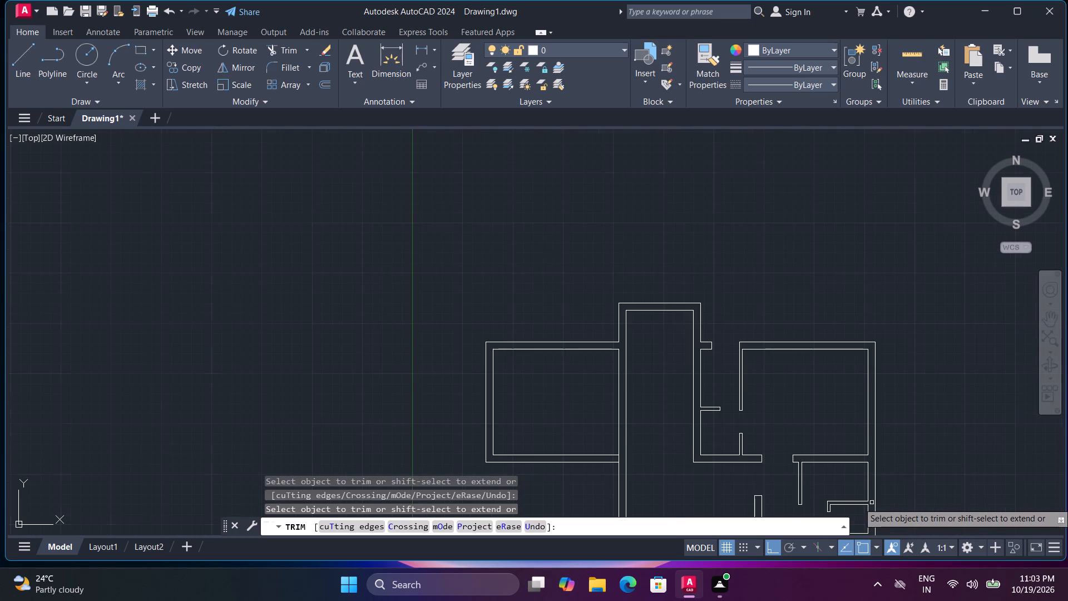
# Extend the left room's bottom outer line to the long vertical wall's far line, and trim that wall's lines below and inside the corner.
pyautogui.moveTo(847, 486); pyautogui.dragTo(842, 442, button='middle')
pyautogui.moveTo(842, 430); pyautogui.dragTo(823, 326, button='middle')
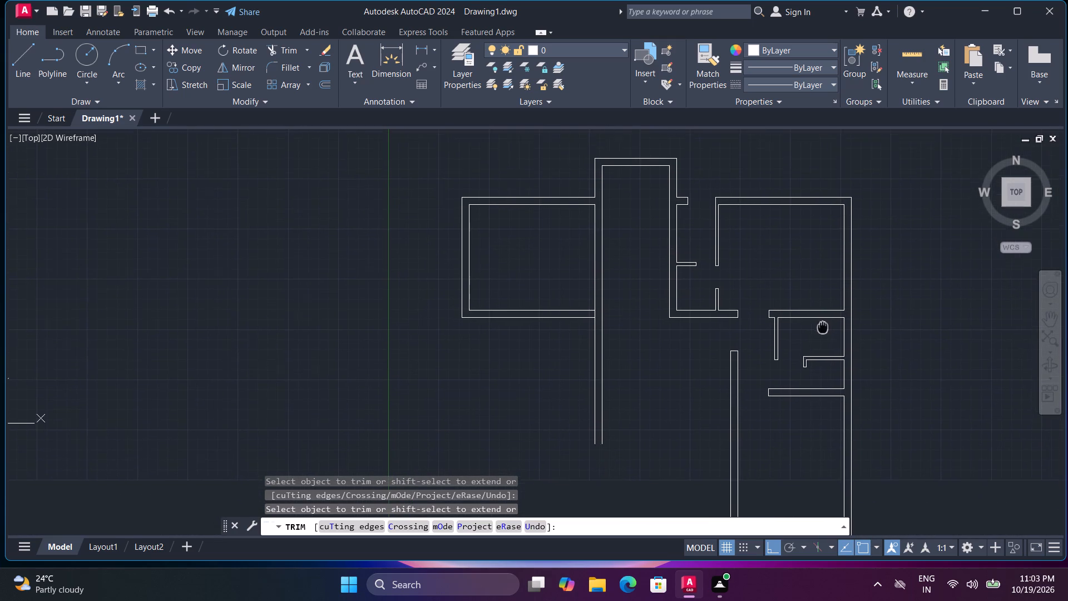
pyautogui.moveTo(823, 326); pyautogui.dragTo(823, 325, button='middle')
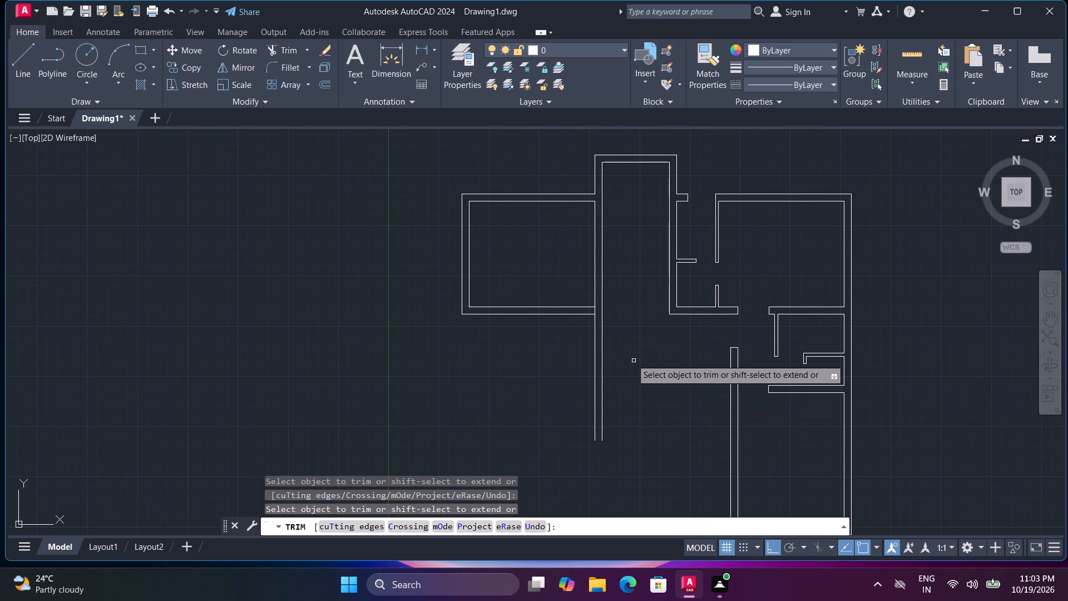
pyautogui.scroll(2, 582, 318)
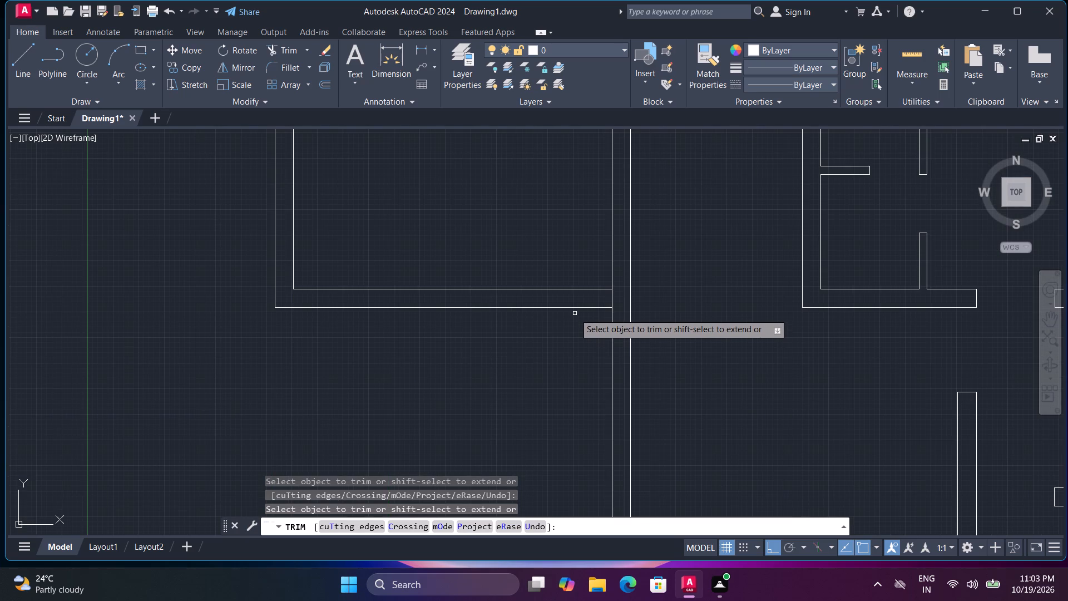
pyautogui.keyDown('shift'); pyautogui.click(576, 306); pyautogui.keyUp('shift')
pyautogui.click(594, 336)
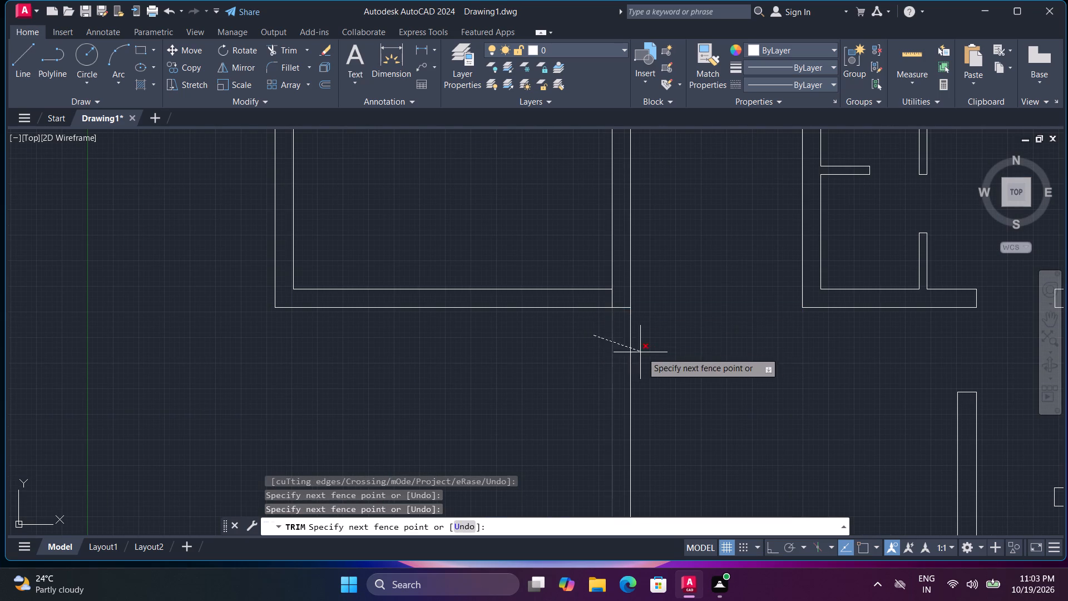
pyautogui.click(647, 356)
pyautogui.click(612, 300)
pyautogui.scroll(-1, 641, 343)
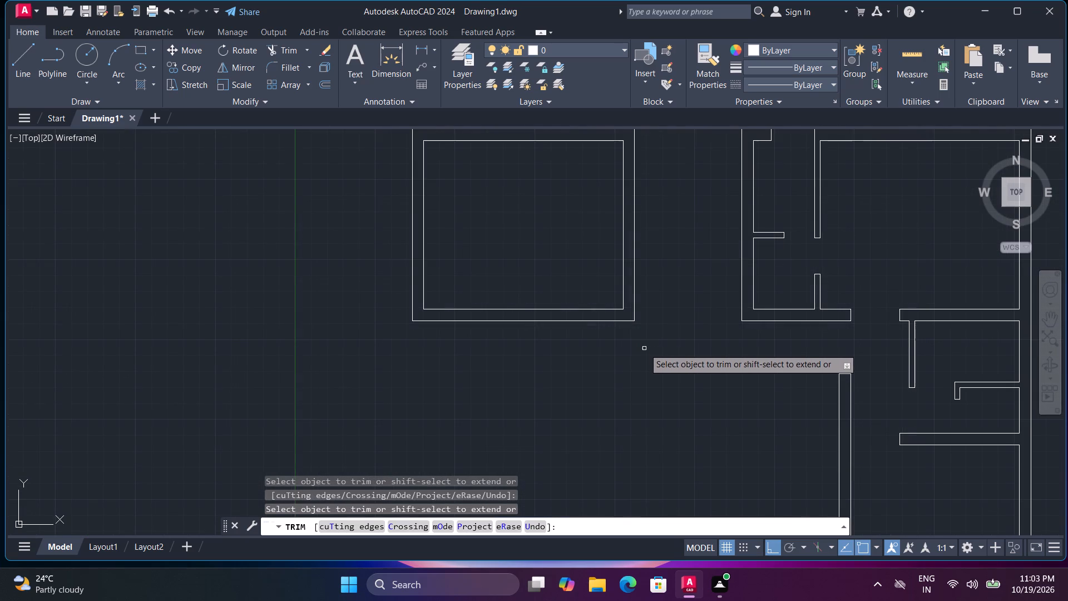
# Draw a horizontal line across the left room's 9" right-hand wall, a short distance above its bottom wall.
pyautogui.scroll(-2, 652, 351)
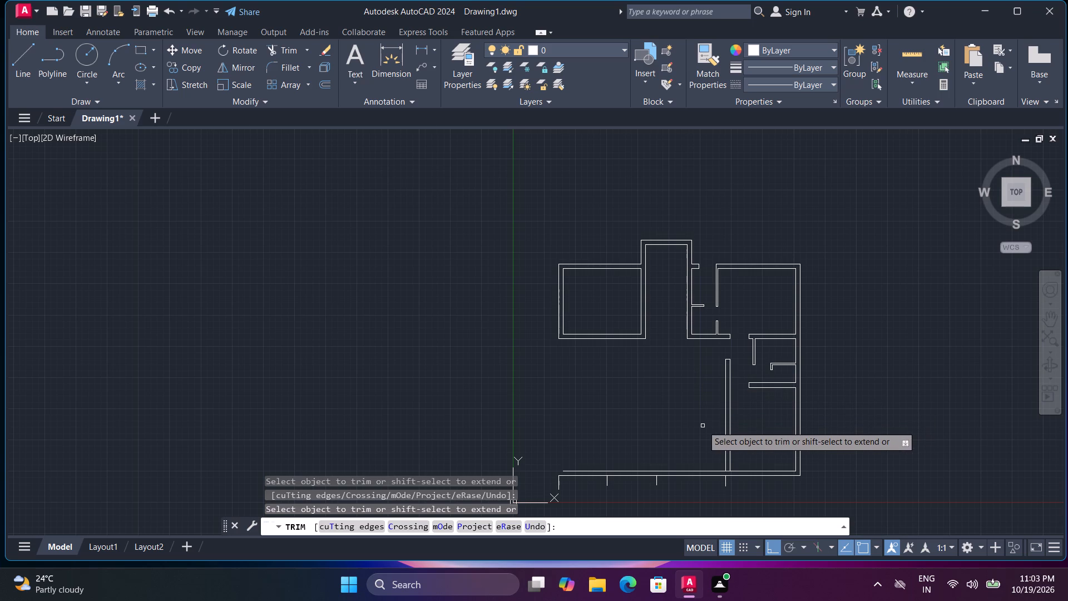
pyautogui.moveTo(699, 425); pyautogui.dragTo(700, 401, button='middle')
pyautogui.middleClick(701, 400)
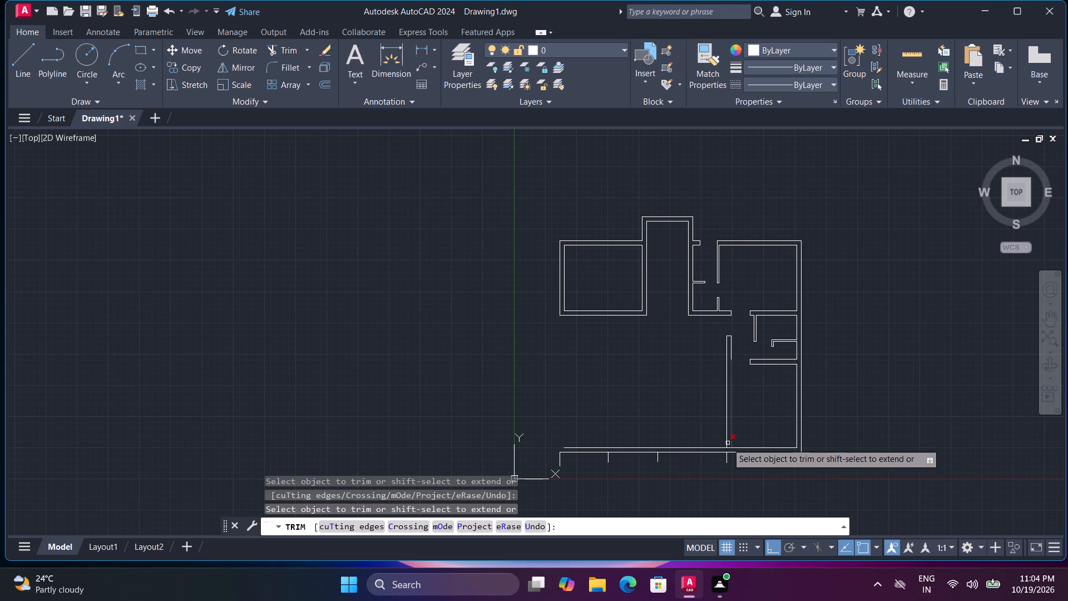
pyautogui.press('space')
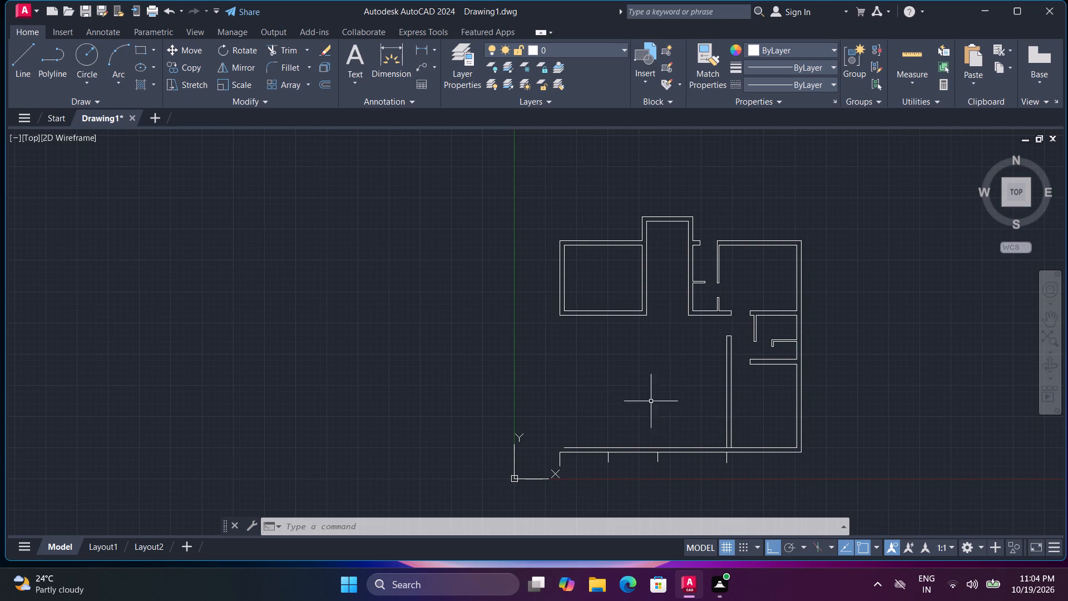
pyautogui.moveTo(626, 303); pyautogui.dragTo(640, 421, button='middle')
pyautogui.scroll(2, 655, 412)
pyautogui.write('l')
pyautogui.press('space')
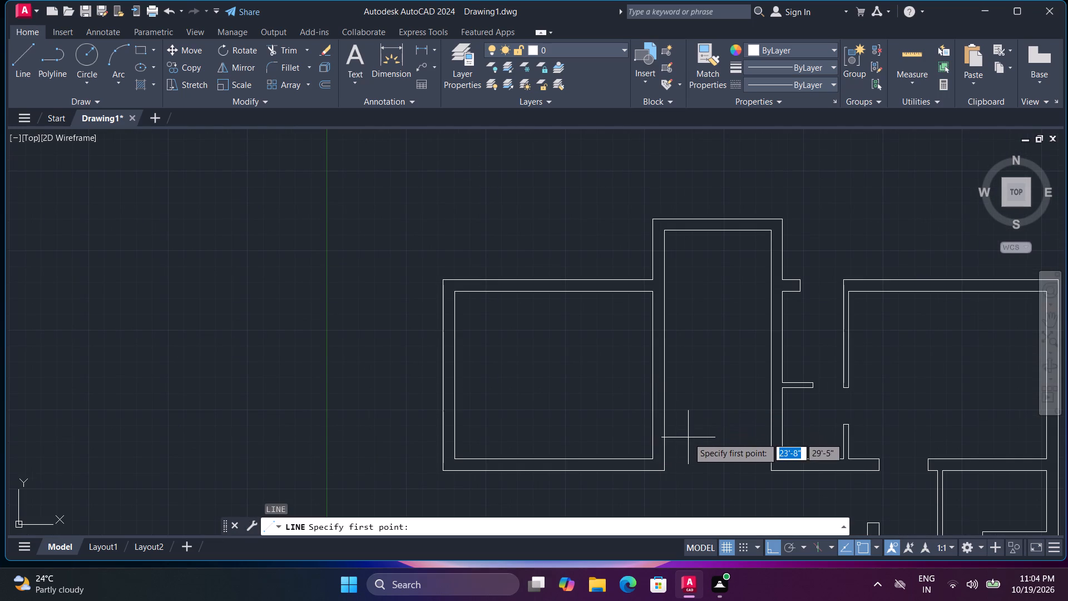
pyautogui.click(696, 405)
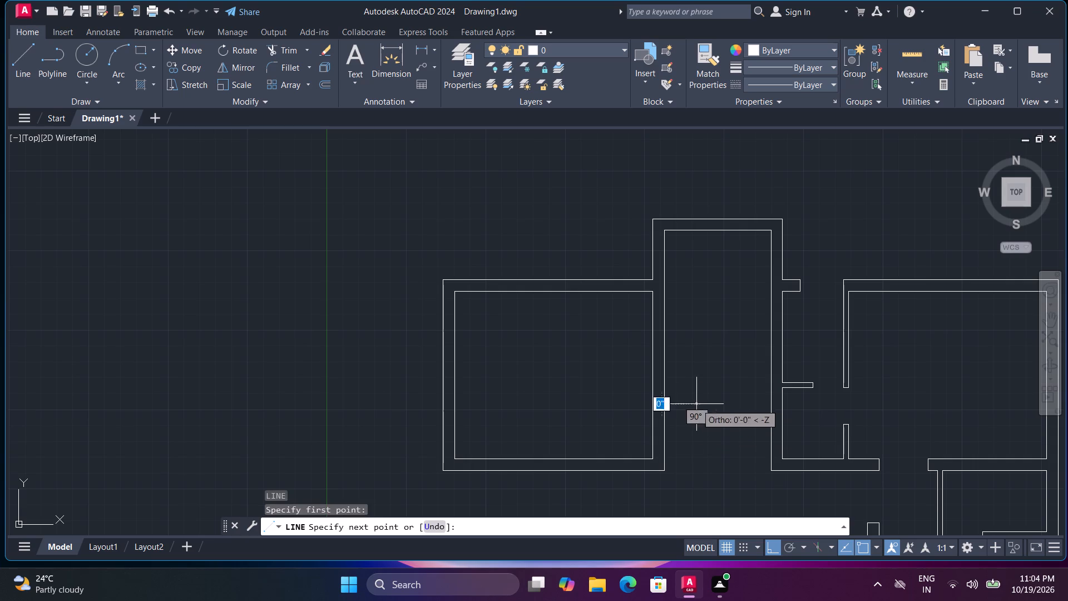
pyautogui.click(634, 397)
pyautogui.press('space')
# Trim the marker line to the wall thickness and remove both wall lines between it and the room's bottom wall to form an opening.
pyautogui.write('tr')
pyautogui.press('space')
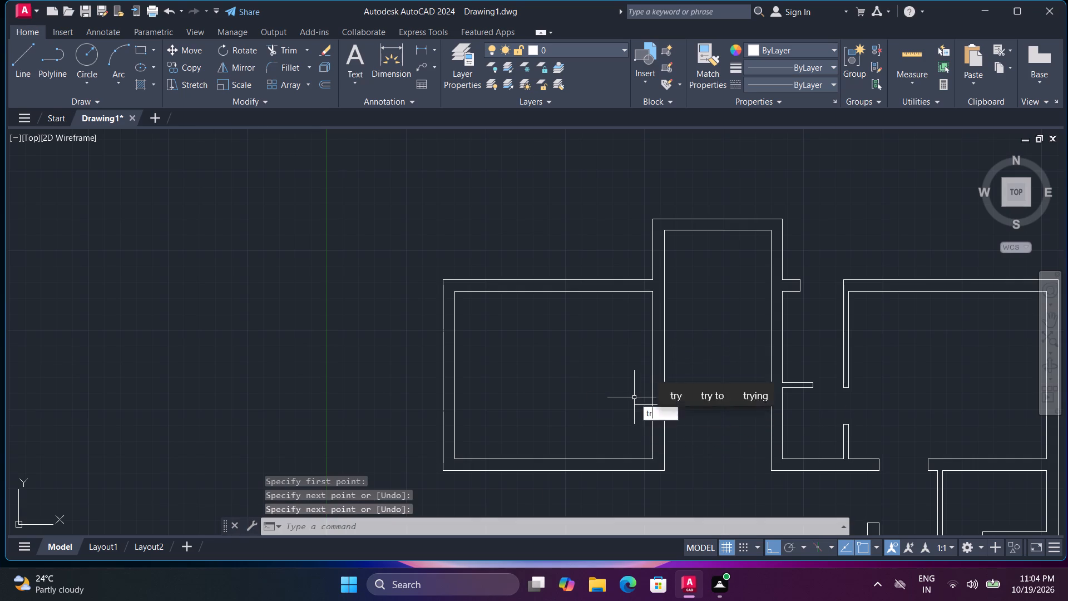
pyautogui.click(643, 403)
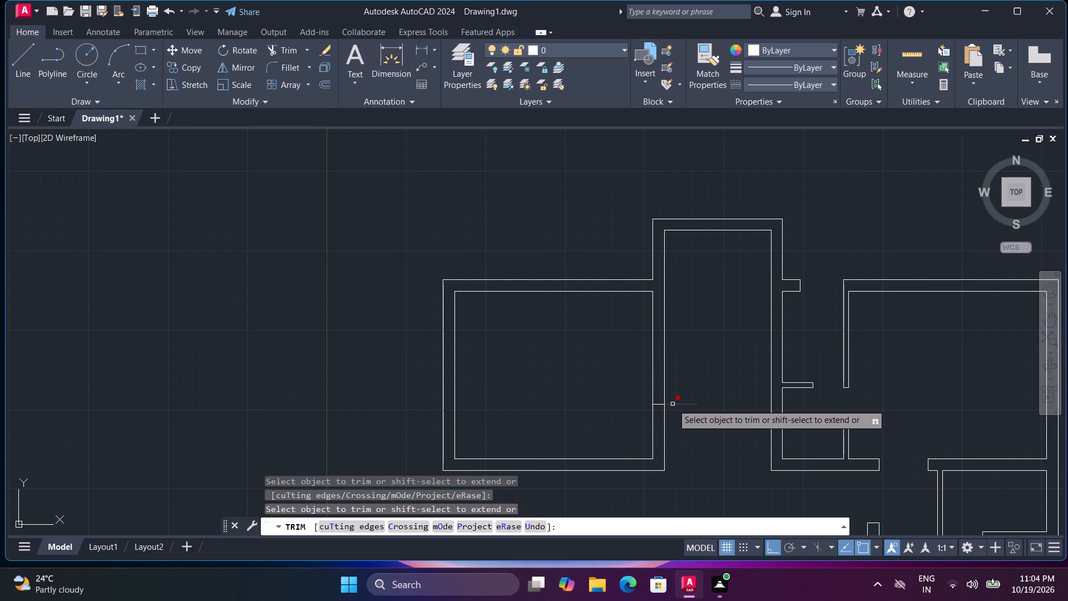
pyautogui.click(673, 404)
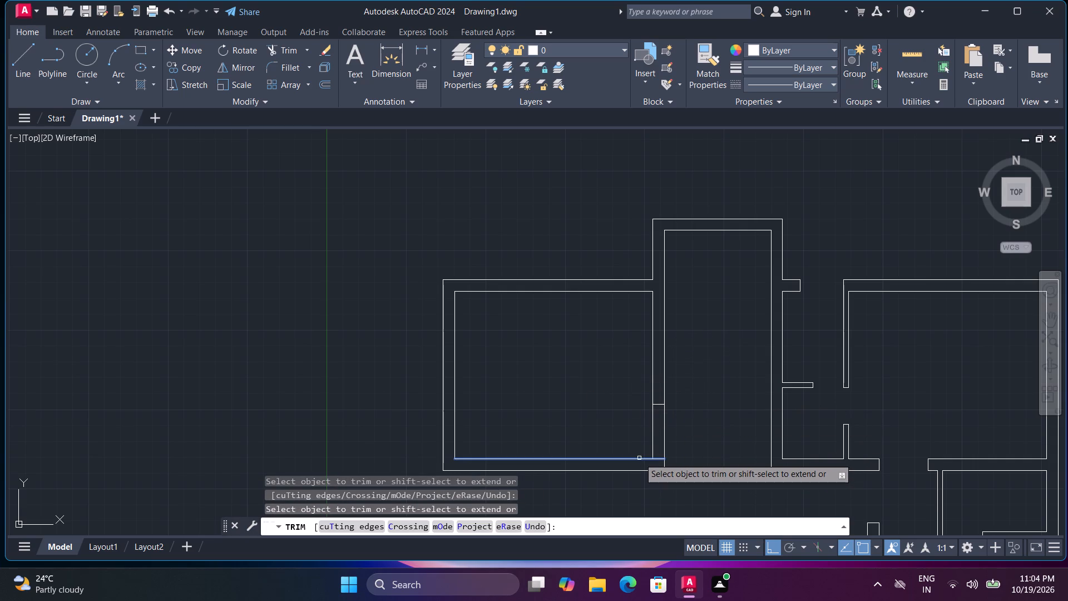
pyautogui.keyDown('shift'); pyautogui.click(639, 457); pyautogui.keyUp('shift')
pyautogui.click(644, 440)
pyautogui.click(685, 435)
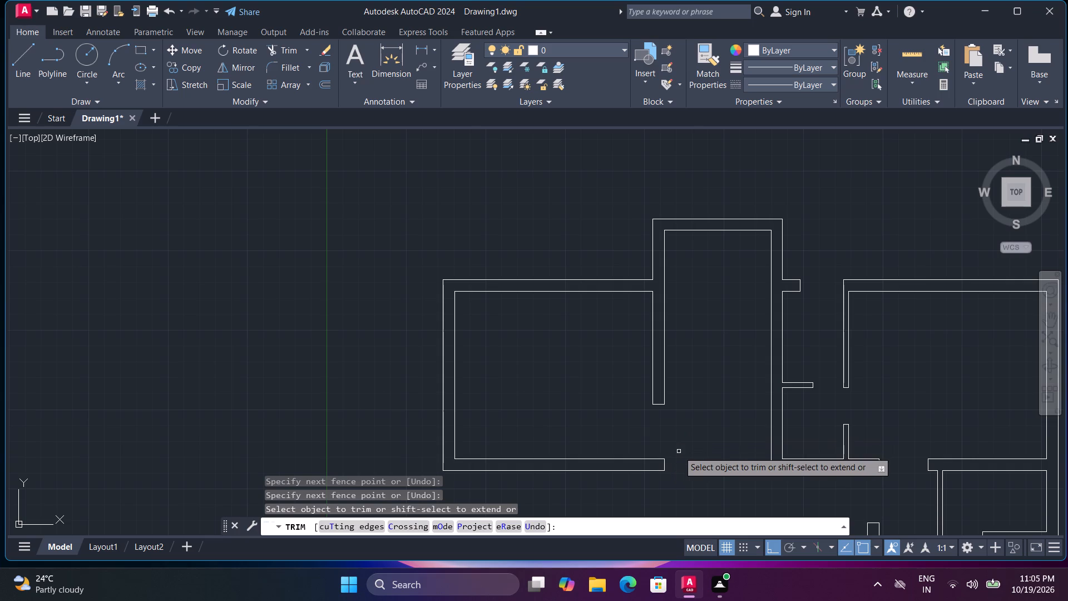
pyautogui.scroll(-1, 684, 454)
pyautogui.moveTo(693, 479); pyautogui.dragTo(685, 446, button='middle')
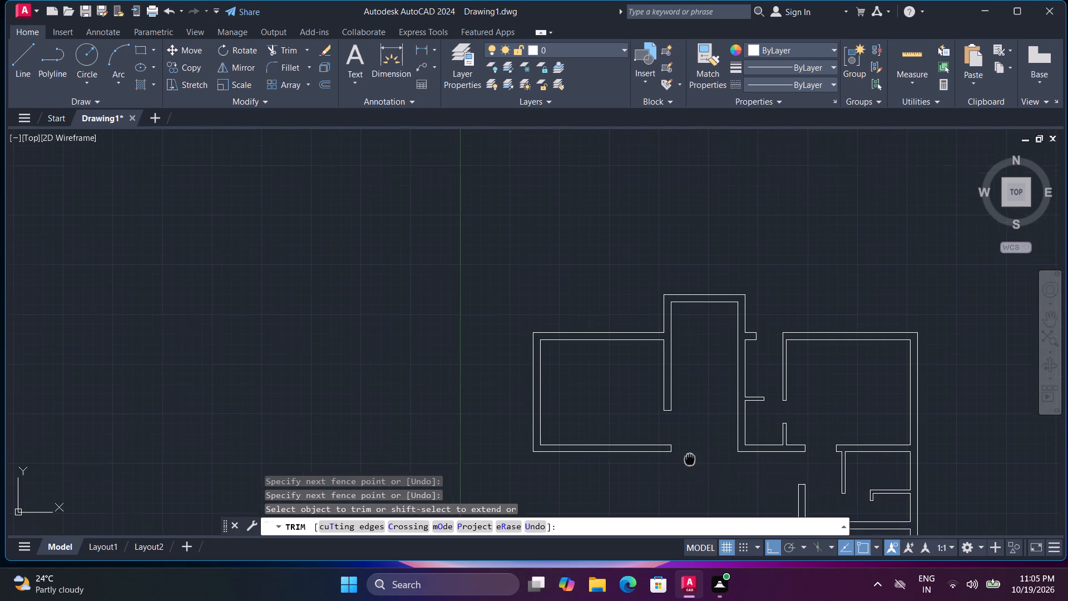
pyautogui.moveTo(685, 446); pyautogui.dragTo(674, 428, button='middle')
pyautogui.press('Escape')
# Offset the left line of the lower vertical partition 19' to the left, and offset that copy a further 9" left as a wall.
pyautogui.moveTo(708, 466); pyautogui.dragTo(706, 465, button='middle')
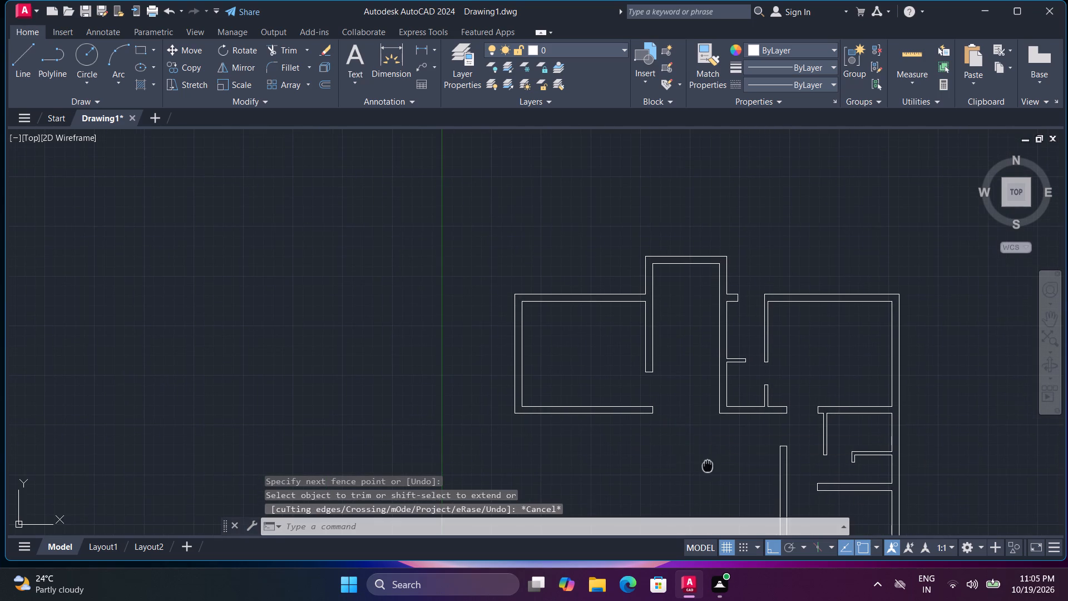
pyautogui.moveTo(706, 465); pyautogui.dragTo(690, 436, button='middle')
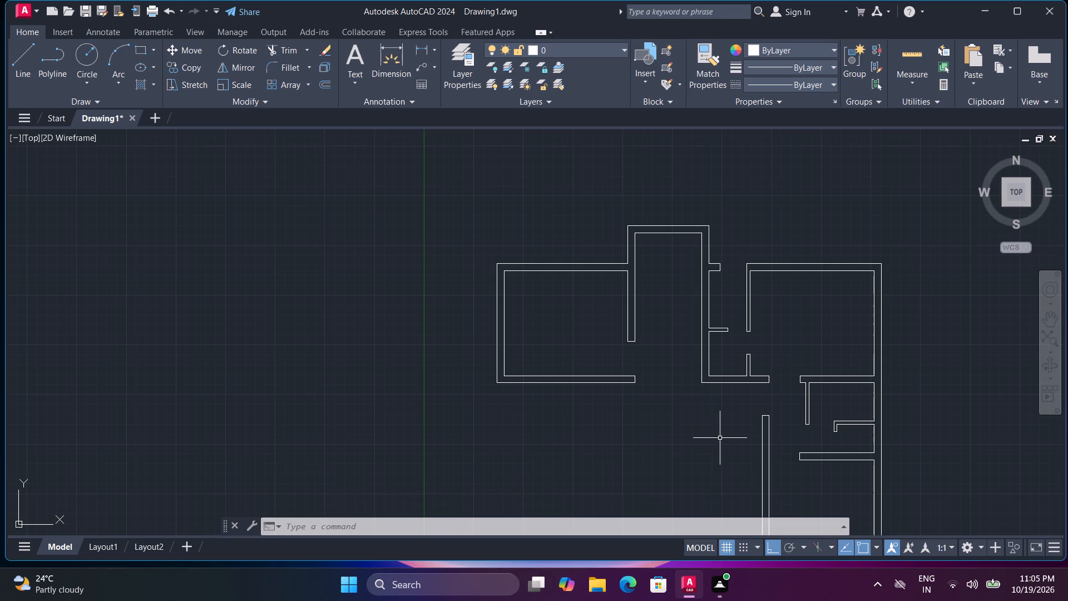
pyautogui.press('o')
pyautogui.press('space')
pyautogui.write('t')
pyautogui.press('space')
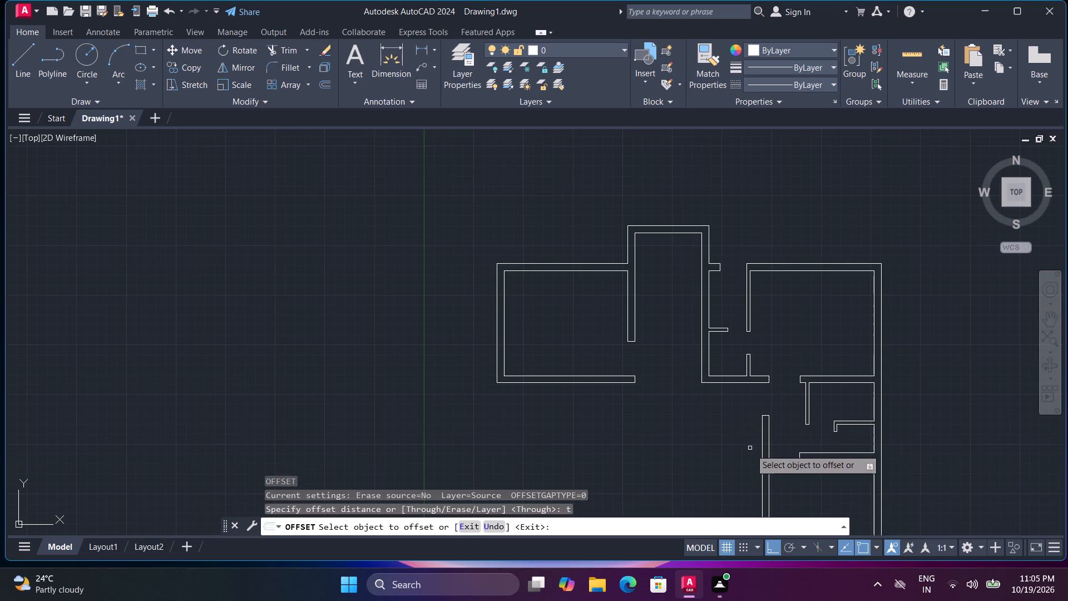
pyautogui.click(762, 463)
pyautogui.moveTo(730, 455); pyautogui.dragTo(701, 390, button='middle')
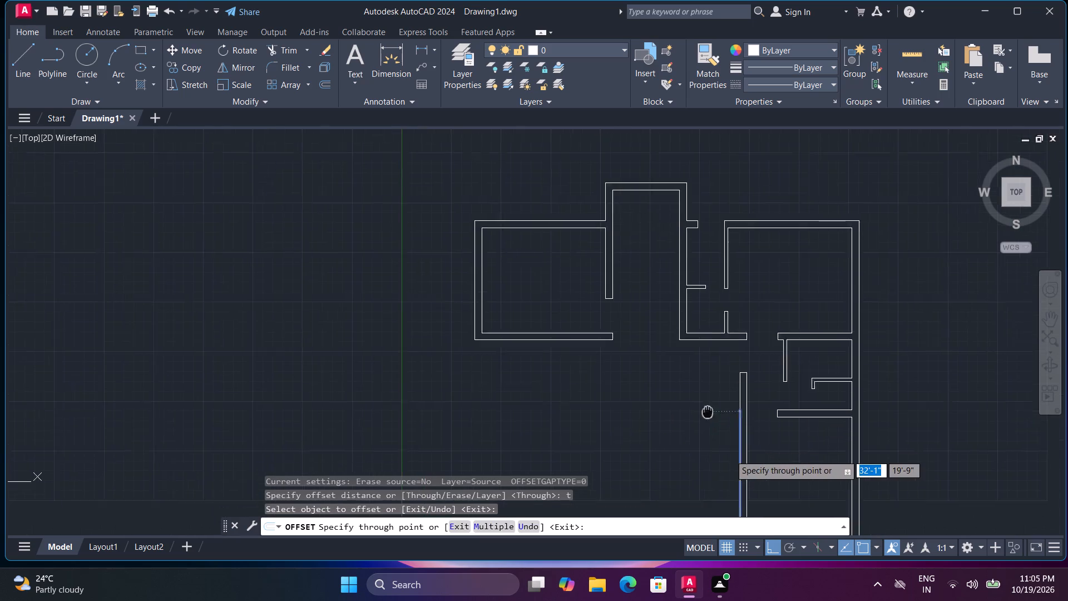
pyautogui.moveTo(701, 390); pyautogui.dragTo(701, 366, button='middle')
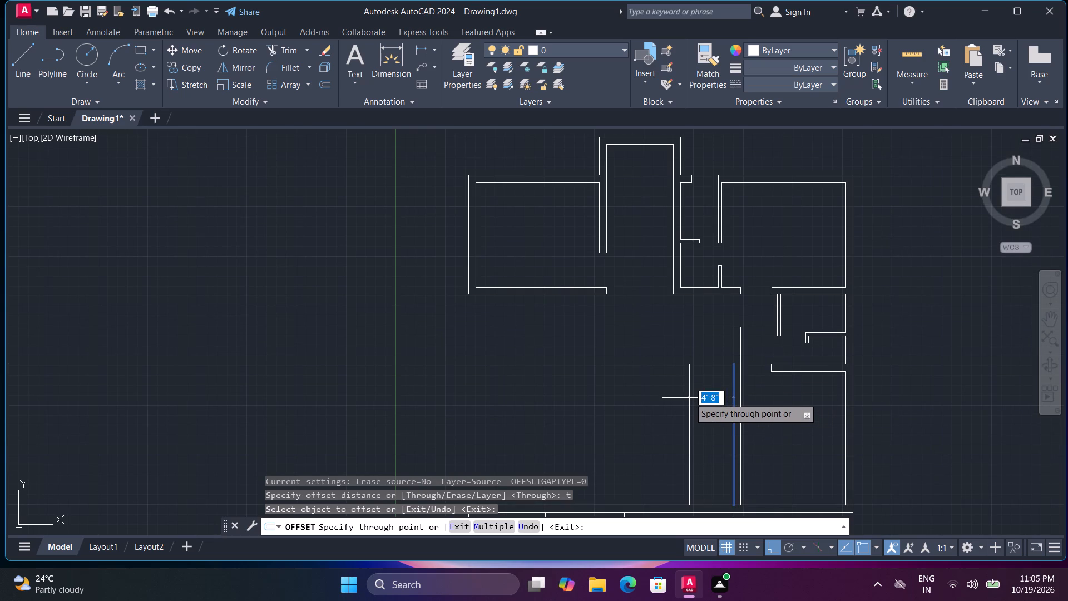
pyautogui.write("19'")
pyautogui.press('Return')
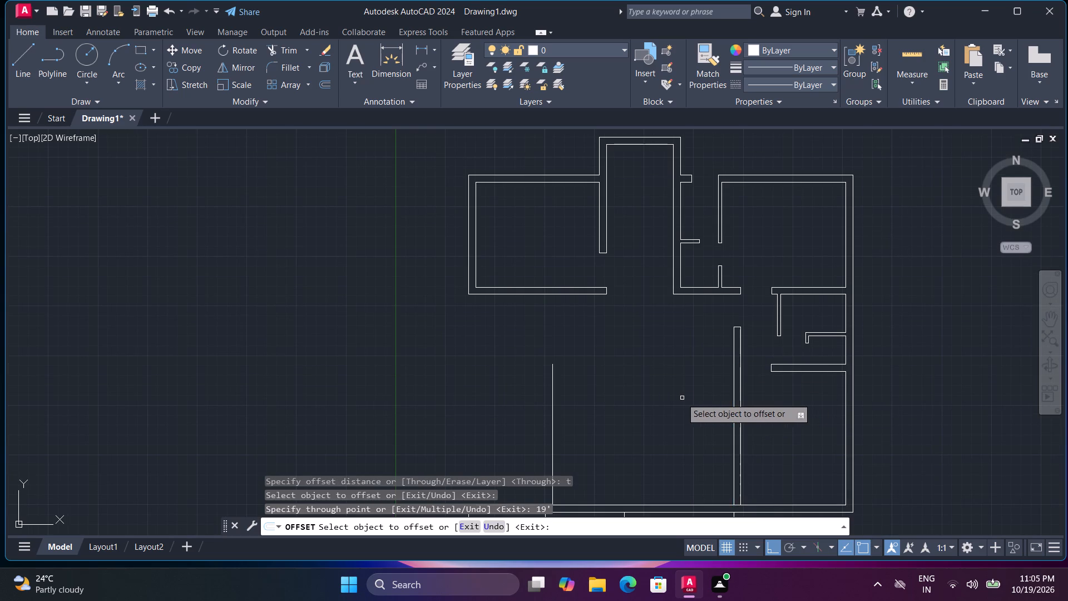
pyautogui.moveTo(653, 403); pyautogui.dragTo(683, 332, button='middle')
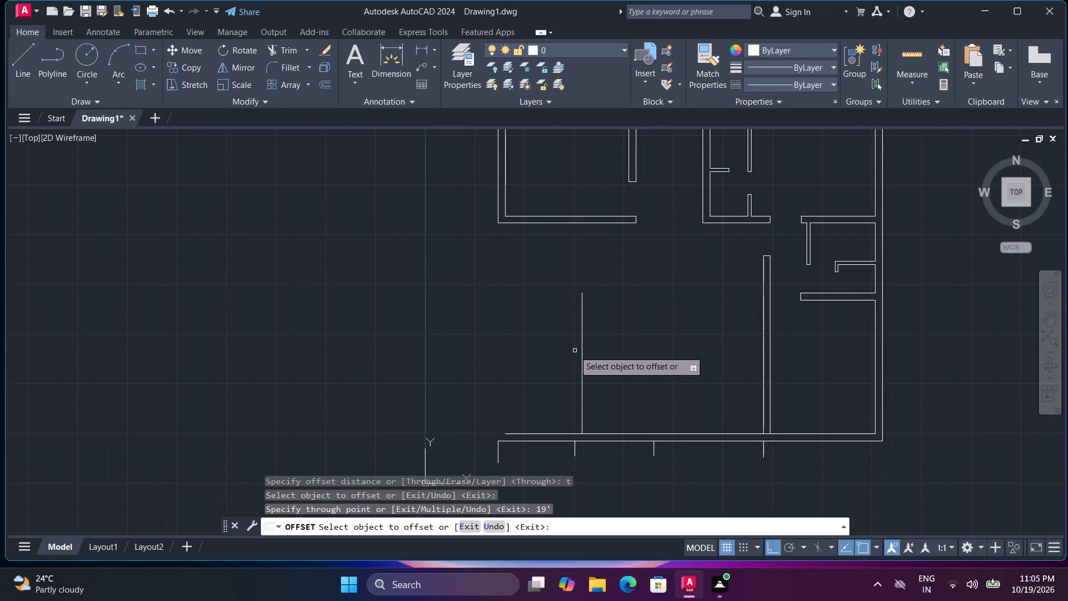
pyautogui.click(581, 363)
pyautogui.press('9')
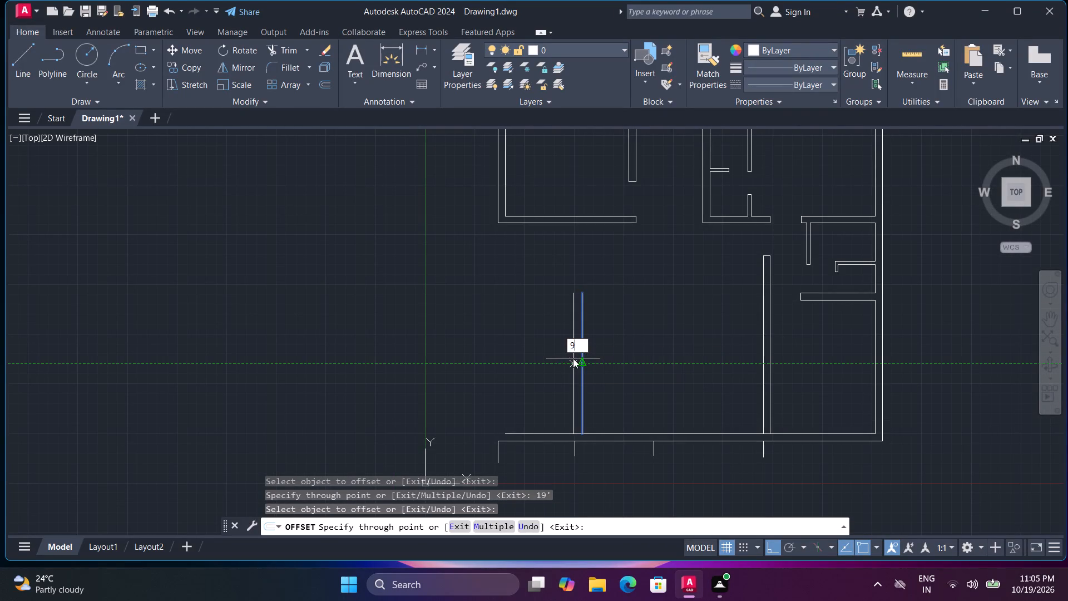
pyautogui.hotkey('shift', '"')
pyautogui.press('Return')
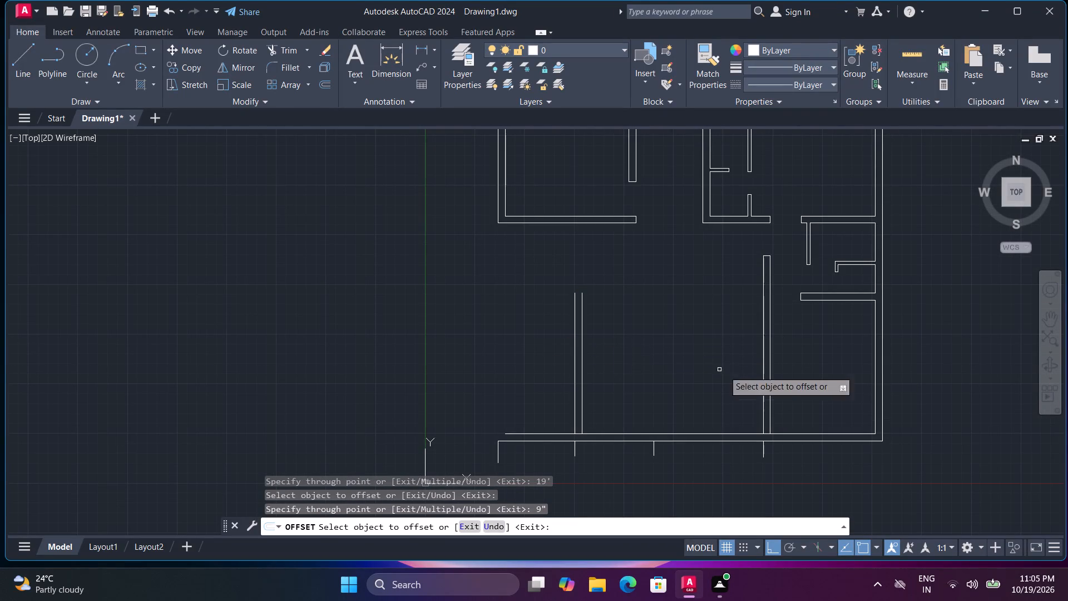
# Offset the left line of the lower vertical partition 11'6" to the left.
pyautogui.click(763, 380)
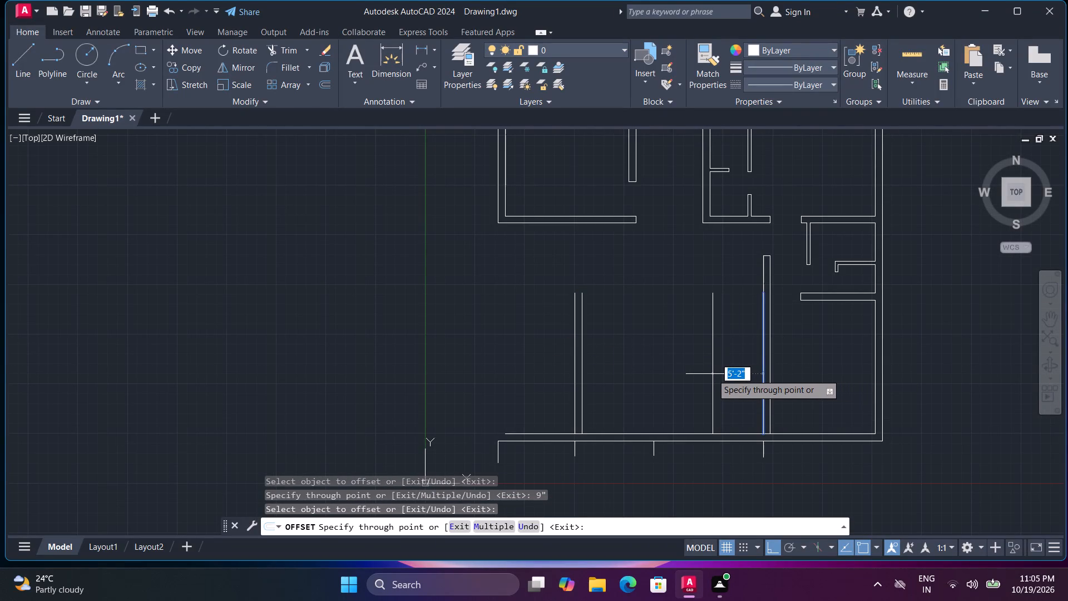
pyautogui.write('11')
pyautogui.press("'")
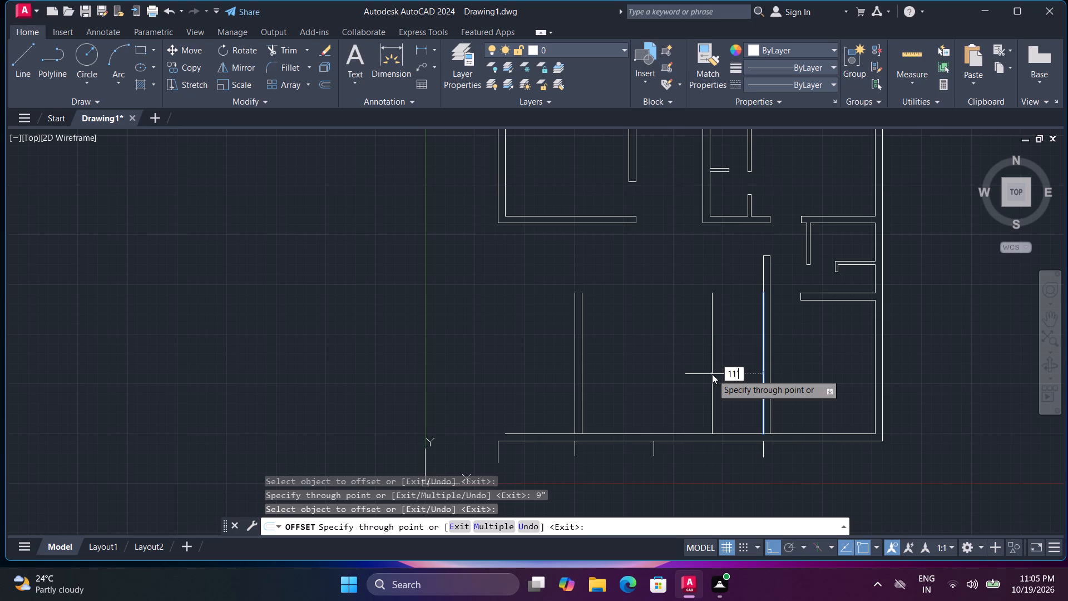
pyautogui.write('6"')
pyautogui.press('Return')
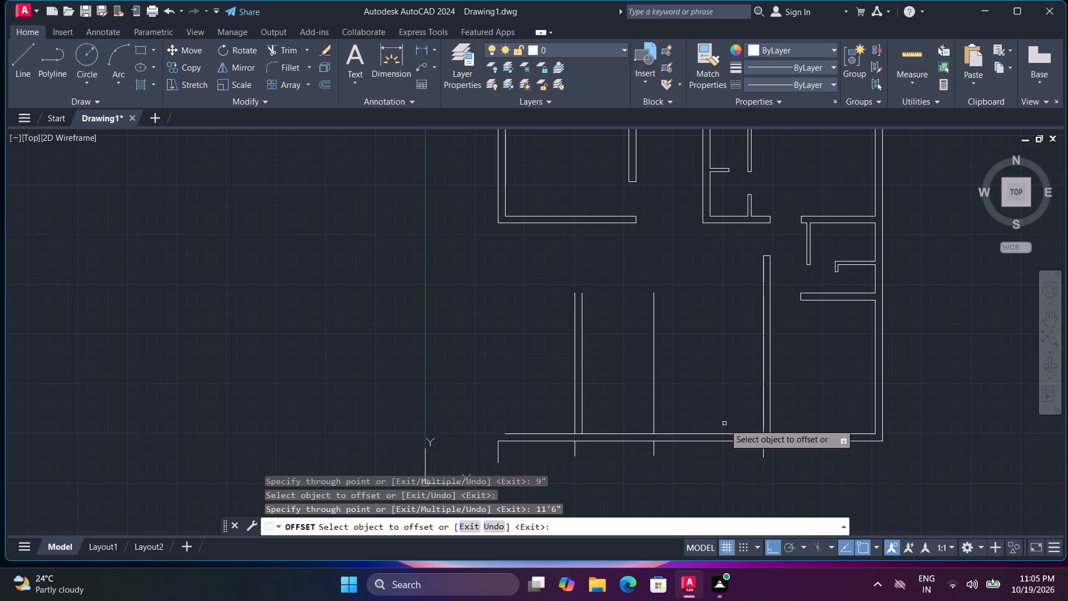
# Offset the bottom wall's inner line 7'0" upward, and offset that copy a further 9" upward as a horizontal wall.
pyautogui.moveTo(723, 423); pyautogui.dragTo(710, 404, button='middle')
pyautogui.middleClick(710, 403)
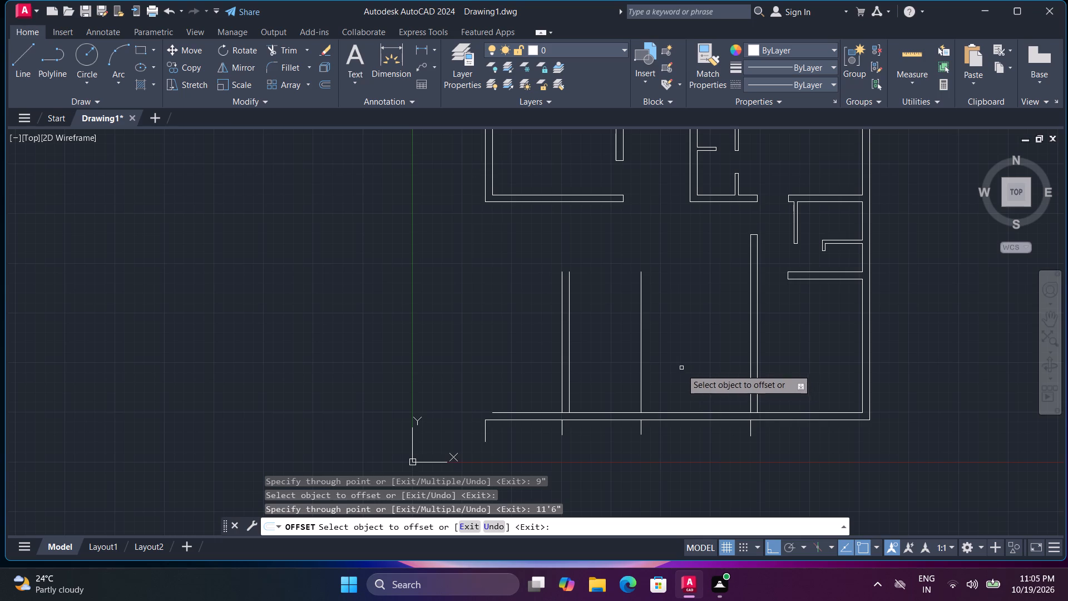
pyautogui.click(688, 411)
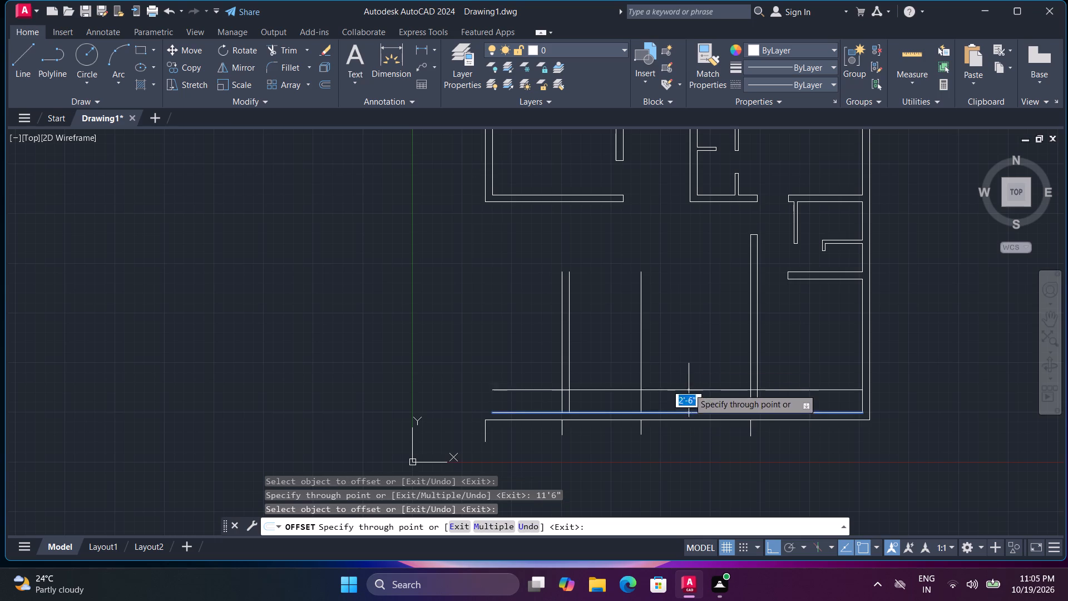
pyautogui.write("7'0")
pyautogui.hotkey('shift', '"')
pyautogui.press('Return')
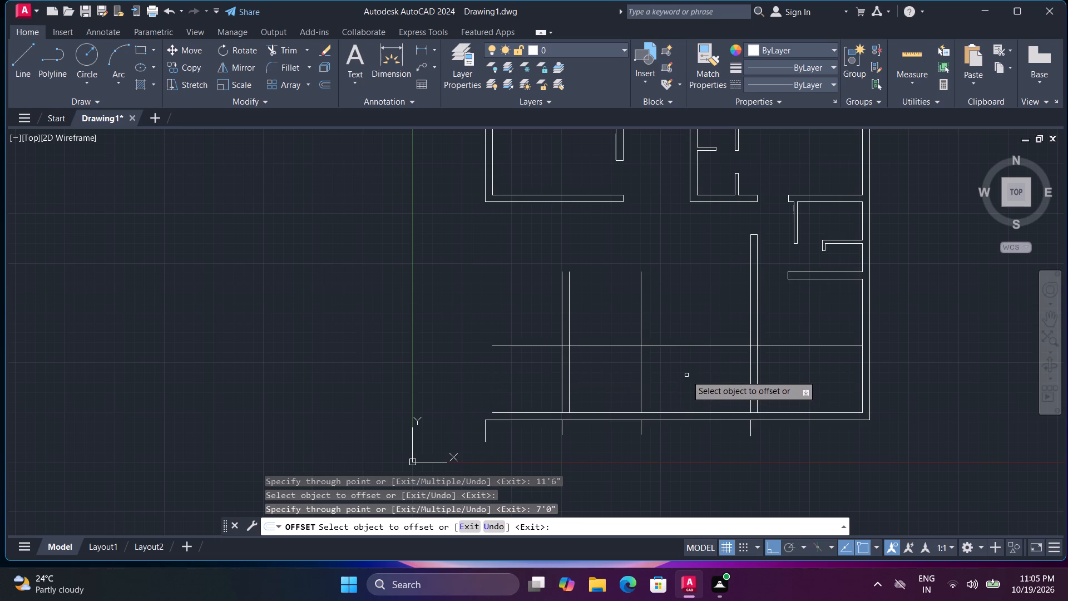
pyautogui.click(688, 347)
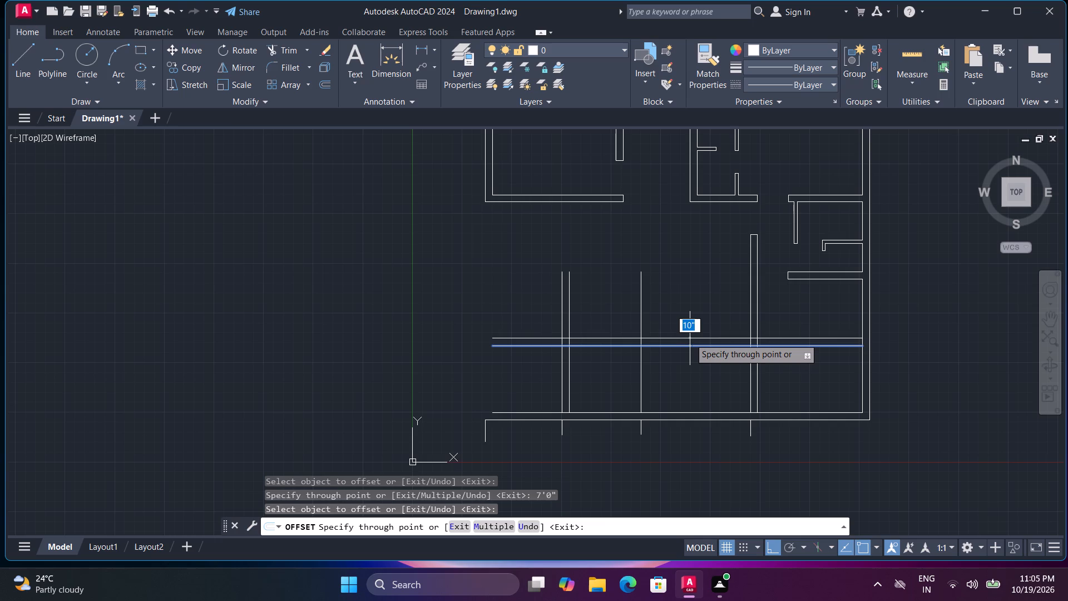
pyautogui.write('9"')
pyautogui.press('Return')
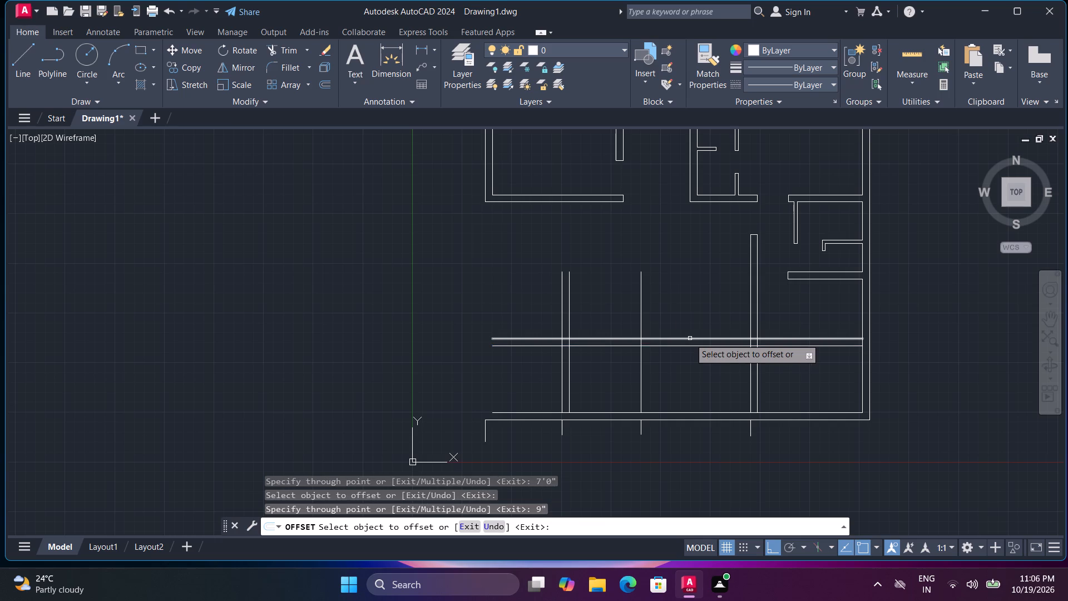
pyautogui.press('Escape')
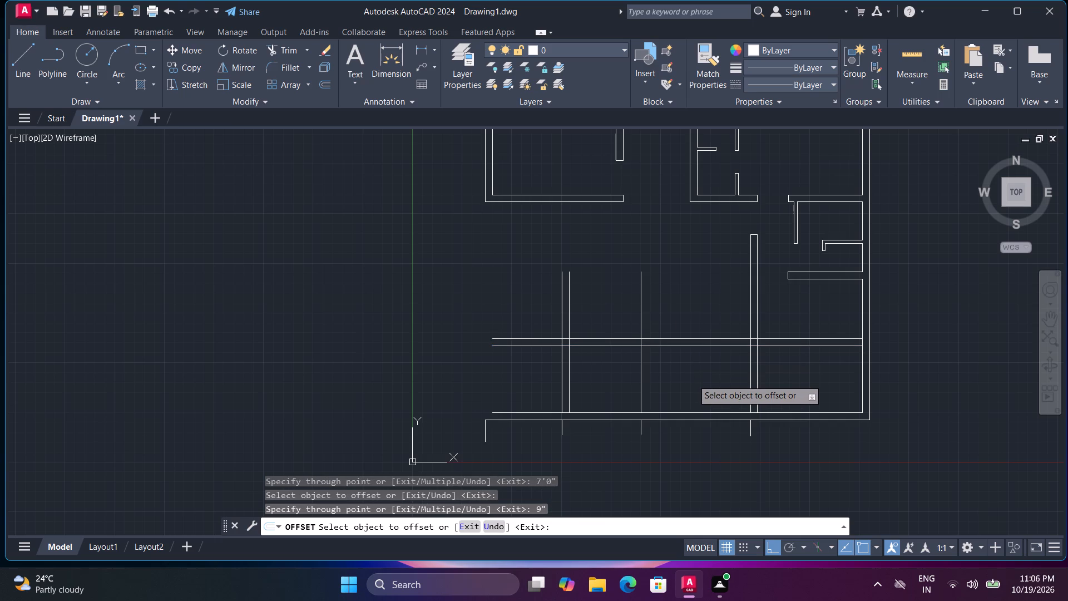
# Trim both lines of the lower horizontal wall where they run past the lower-left vertical wall.
pyautogui.press('t')
pyautogui.press('r')
pyautogui.press('Escape')
pyautogui.press('Escape')
pyautogui.write('tr')
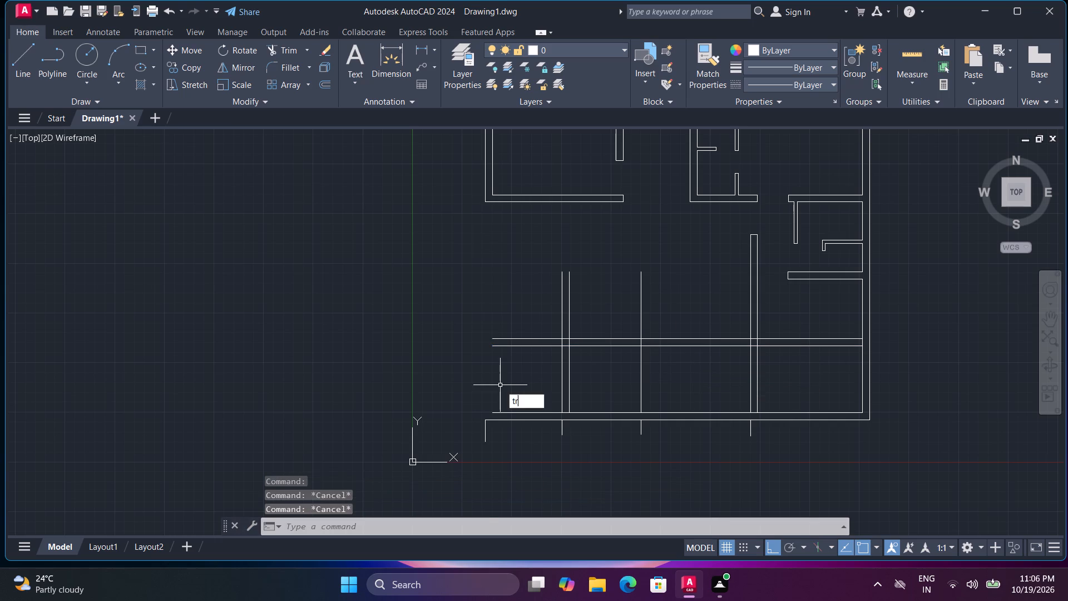
pyautogui.press('space')
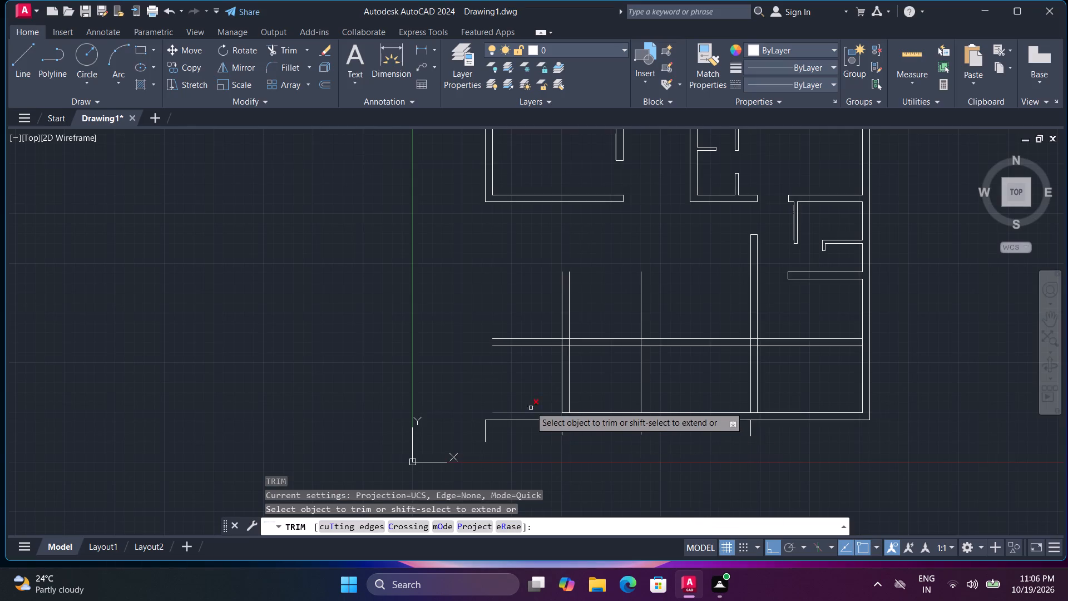
pyautogui.scroll(1, 530, 371)
pyautogui.click(534, 356)
pyautogui.click(533, 295)
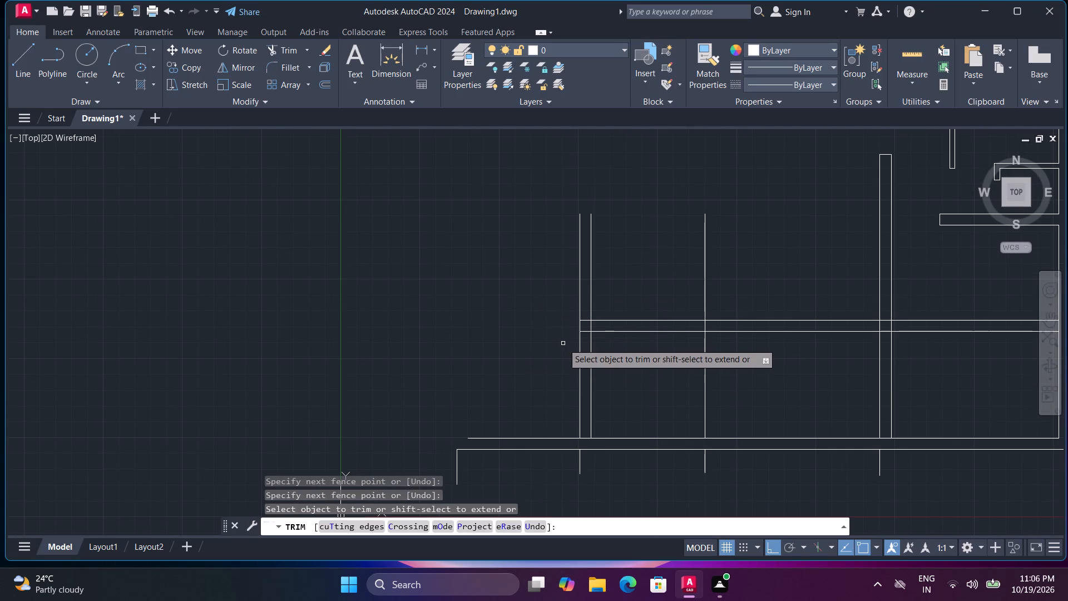
# Trim the lower-left vertical wall's lines below the horizontal wall and clean the inner corner where the two walls meet.
pyautogui.scroll(-1, 563, 346)
pyautogui.scroll(1, 576, 339)
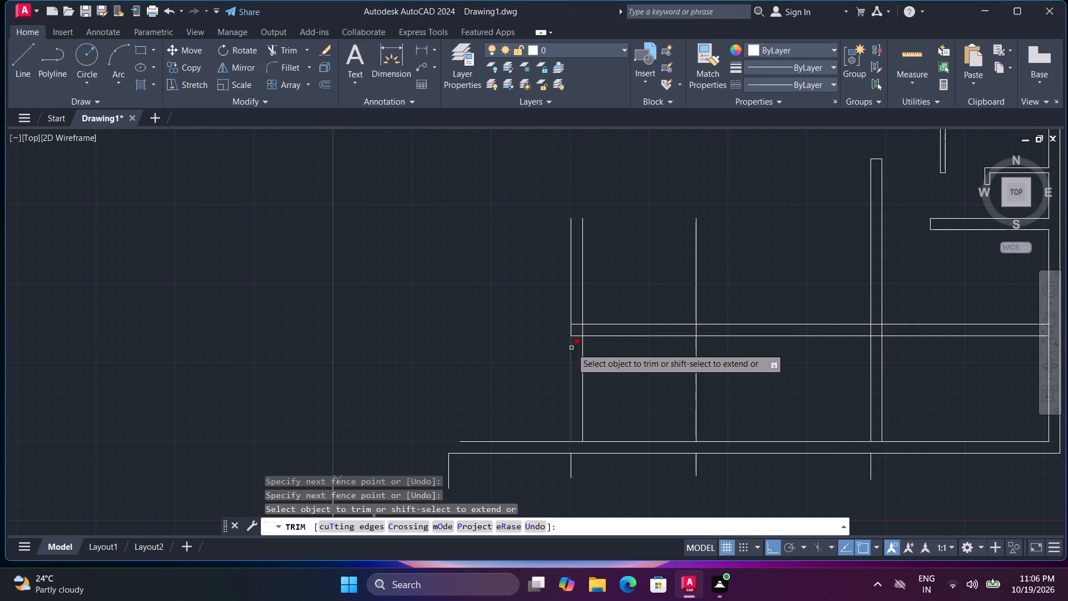
pyautogui.click(552, 349)
pyautogui.click(598, 365)
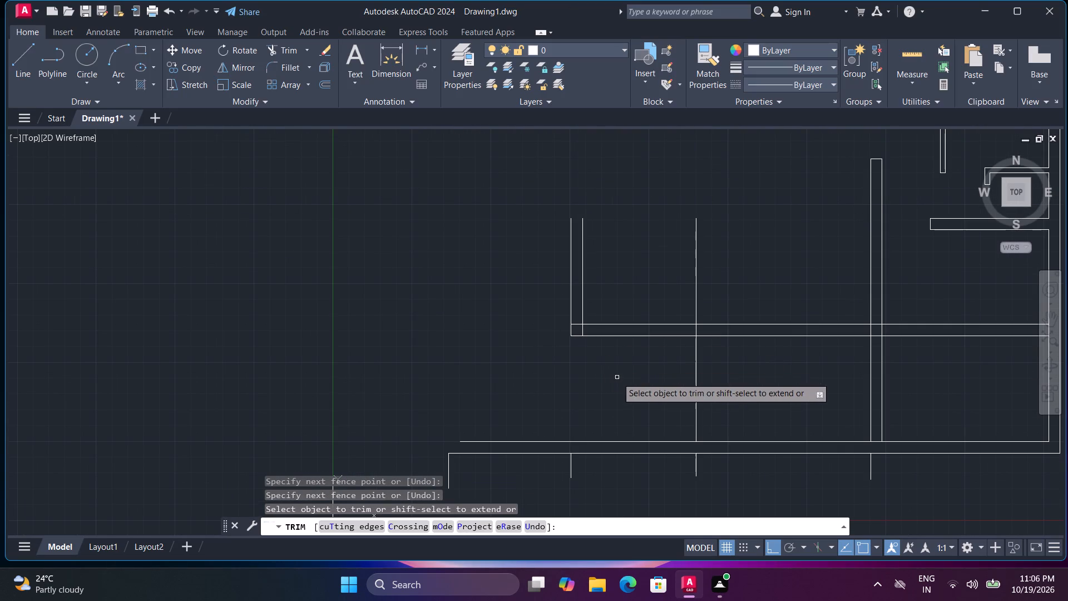
pyautogui.click(582, 332)
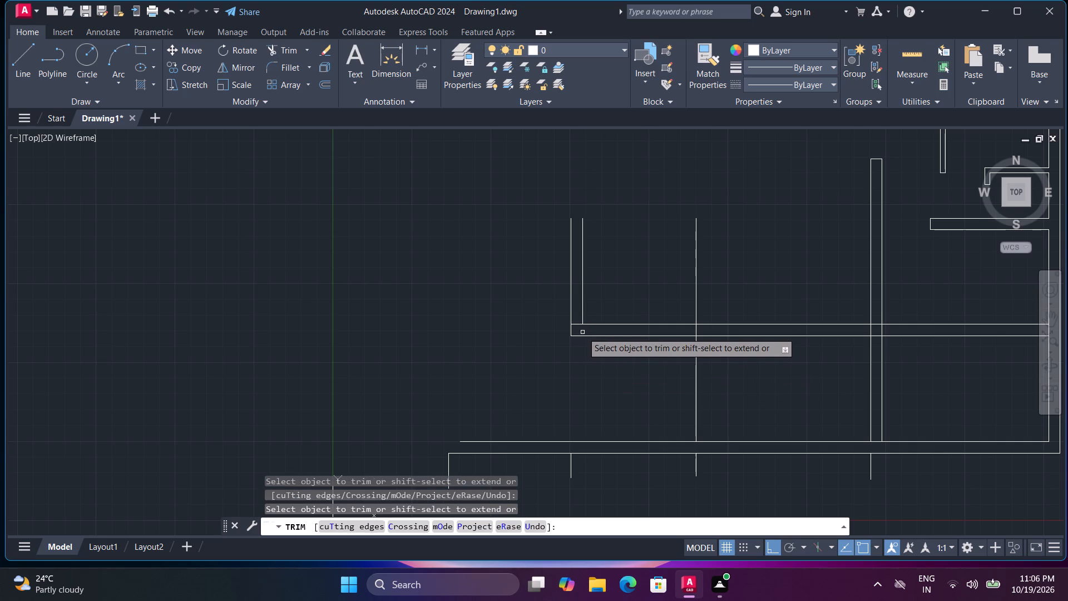
pyautogui.click(576, 324)
# Trim the single vertical line above and within the lower horizontal wall so it ends at that wall's lower line.
pyautogui.scroll(-1, 614, 376)
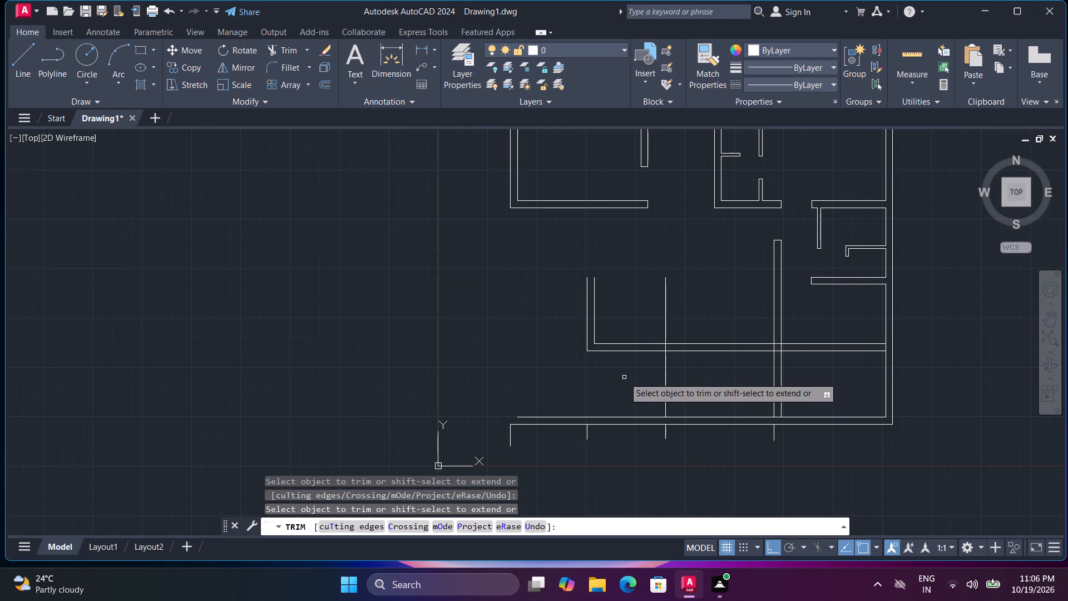
pyautogui.moveTo(621, 376); pyautogui.dragTo(595, 361, button='middle')
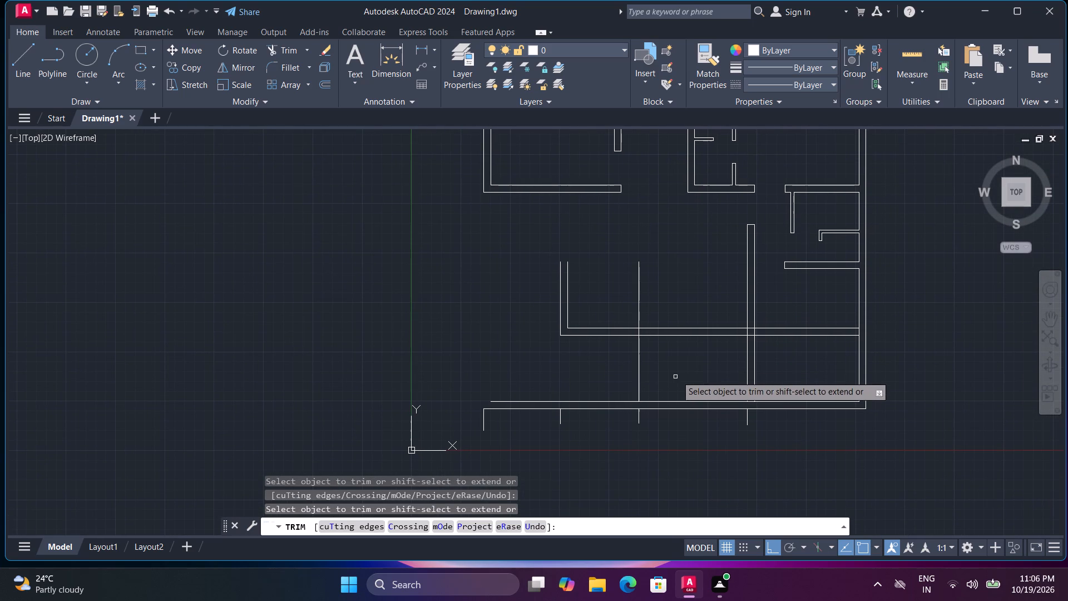
pyautogui.click(640, 314)
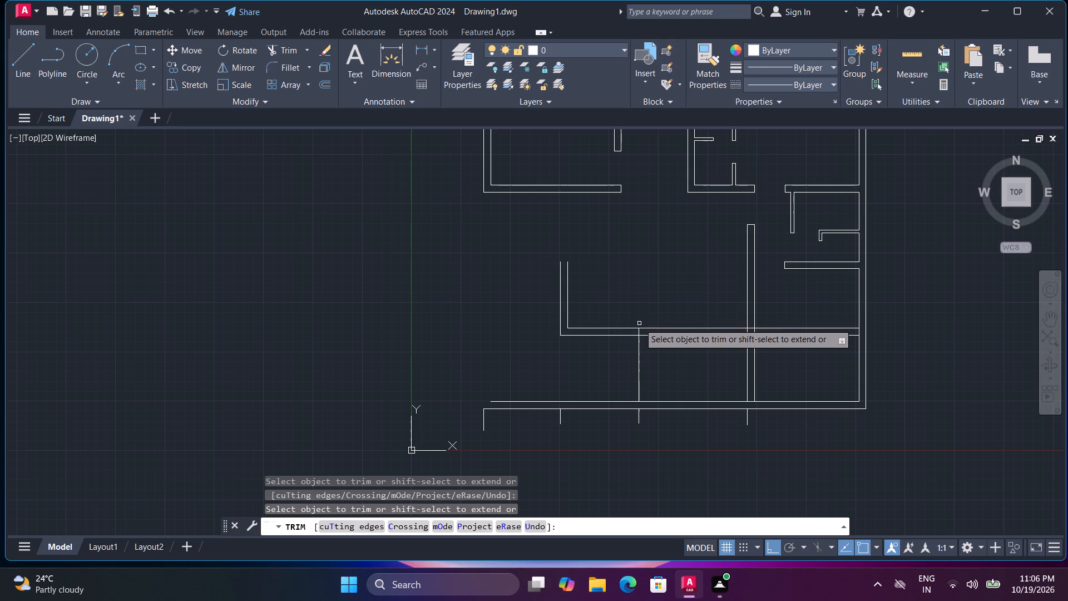
pyautogui.scroll(2, 639, 323)
pyautogui.click(634, 348)
pyautogui.scroll(-2, 651, 356)
pyautogui.moveTo(664, 391); pyautogui.dragTo(660, 361, button='middle')
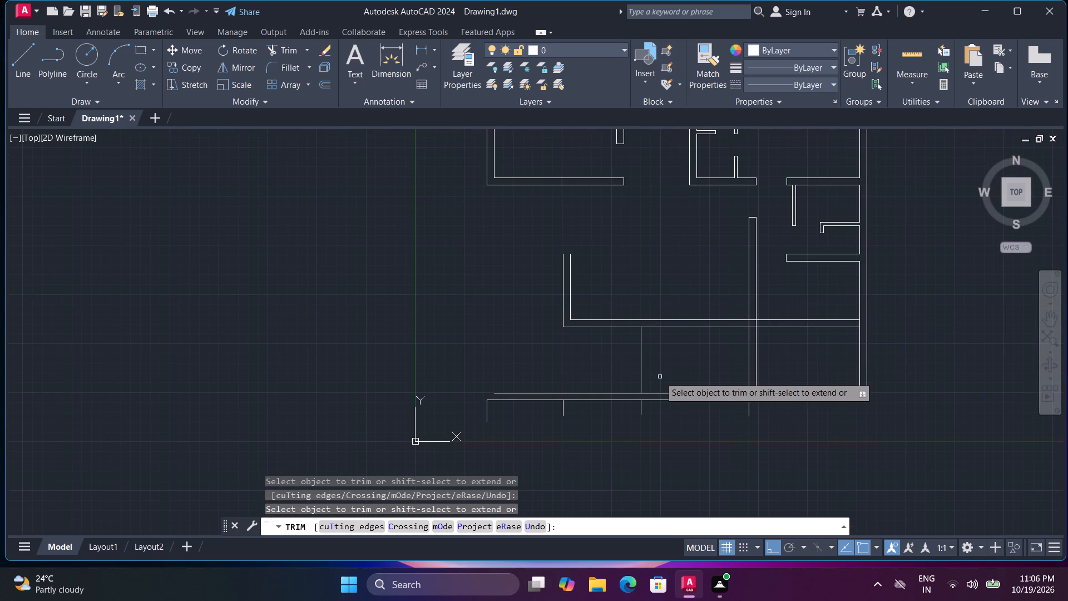
pyautogui.scroll(2, 657, 381)
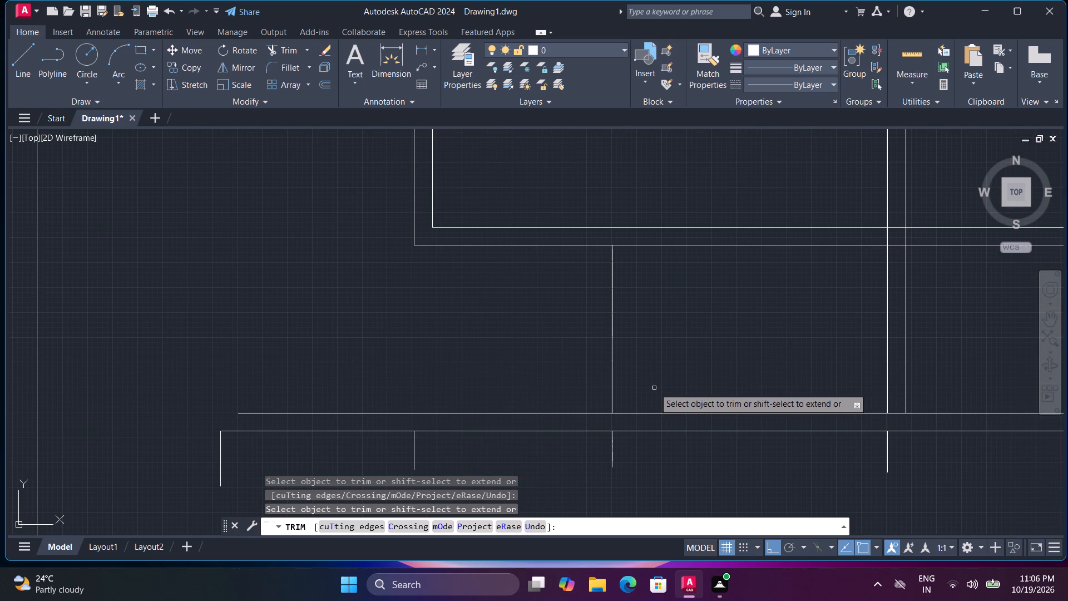
pyautogui.press('Escape')
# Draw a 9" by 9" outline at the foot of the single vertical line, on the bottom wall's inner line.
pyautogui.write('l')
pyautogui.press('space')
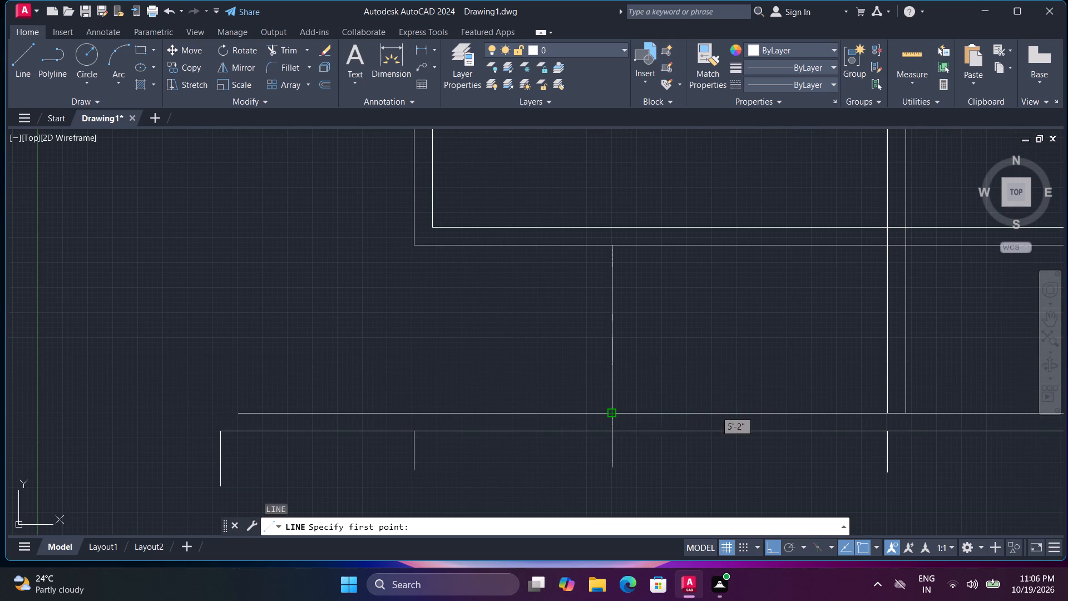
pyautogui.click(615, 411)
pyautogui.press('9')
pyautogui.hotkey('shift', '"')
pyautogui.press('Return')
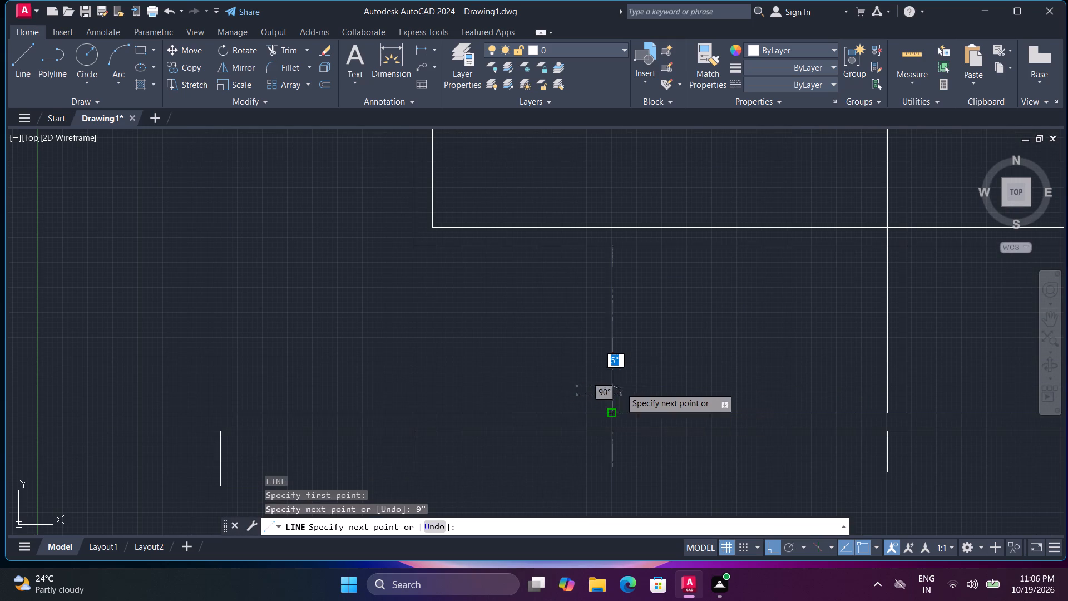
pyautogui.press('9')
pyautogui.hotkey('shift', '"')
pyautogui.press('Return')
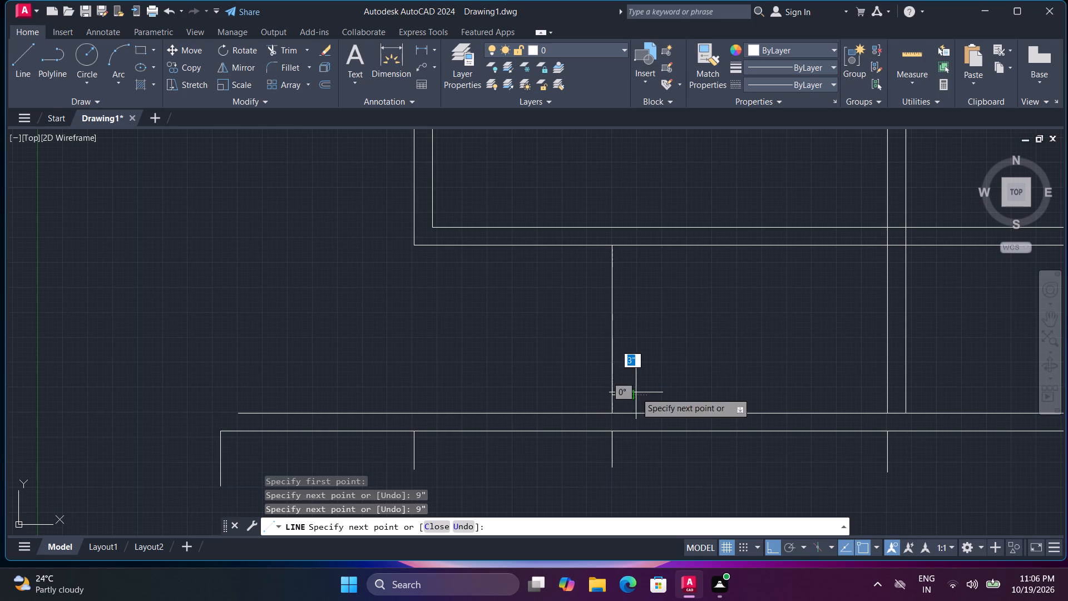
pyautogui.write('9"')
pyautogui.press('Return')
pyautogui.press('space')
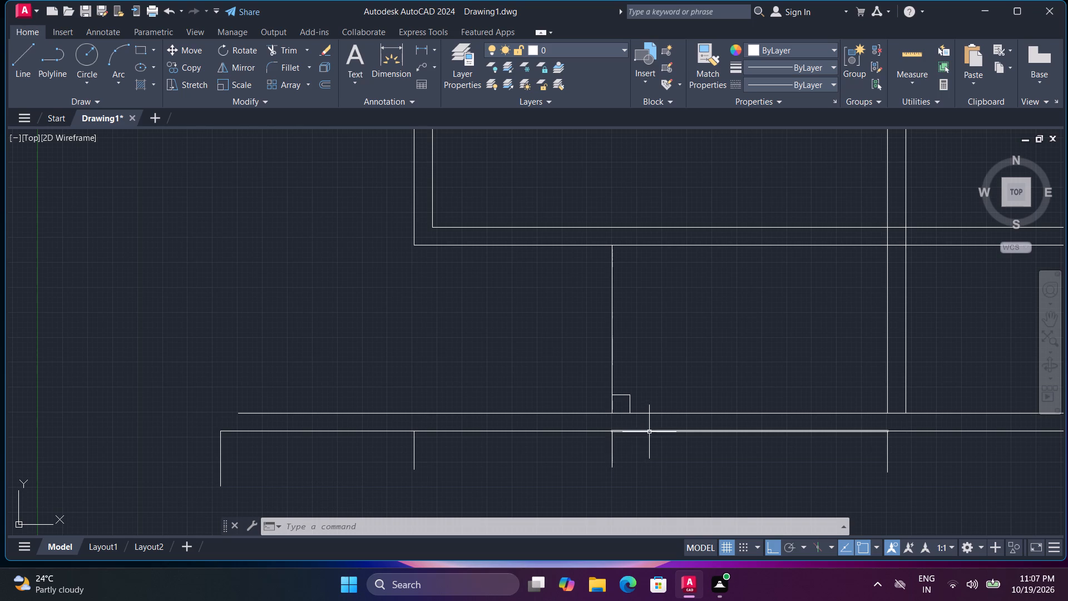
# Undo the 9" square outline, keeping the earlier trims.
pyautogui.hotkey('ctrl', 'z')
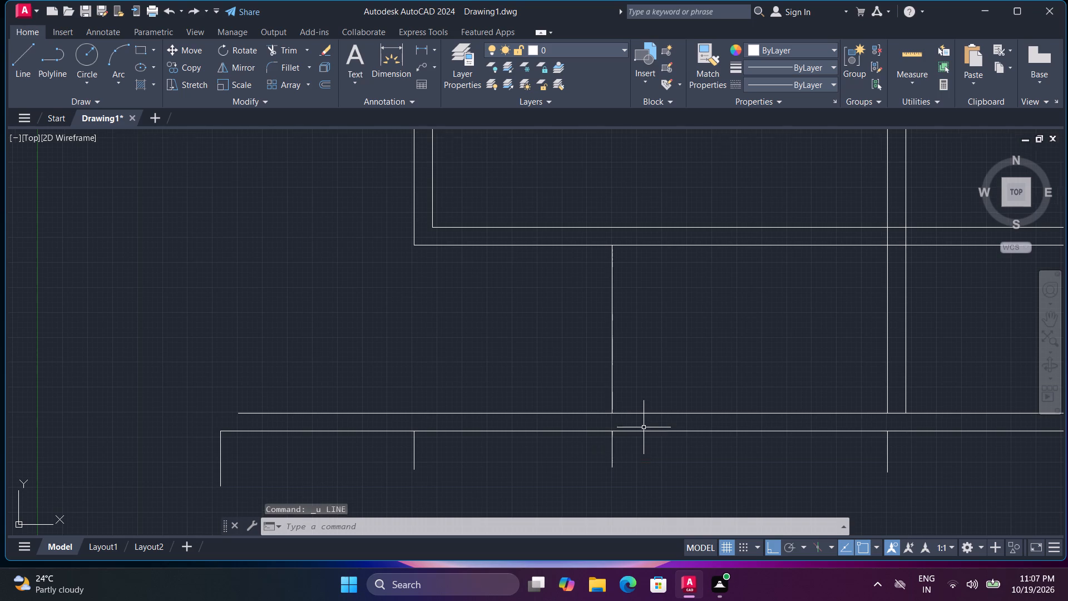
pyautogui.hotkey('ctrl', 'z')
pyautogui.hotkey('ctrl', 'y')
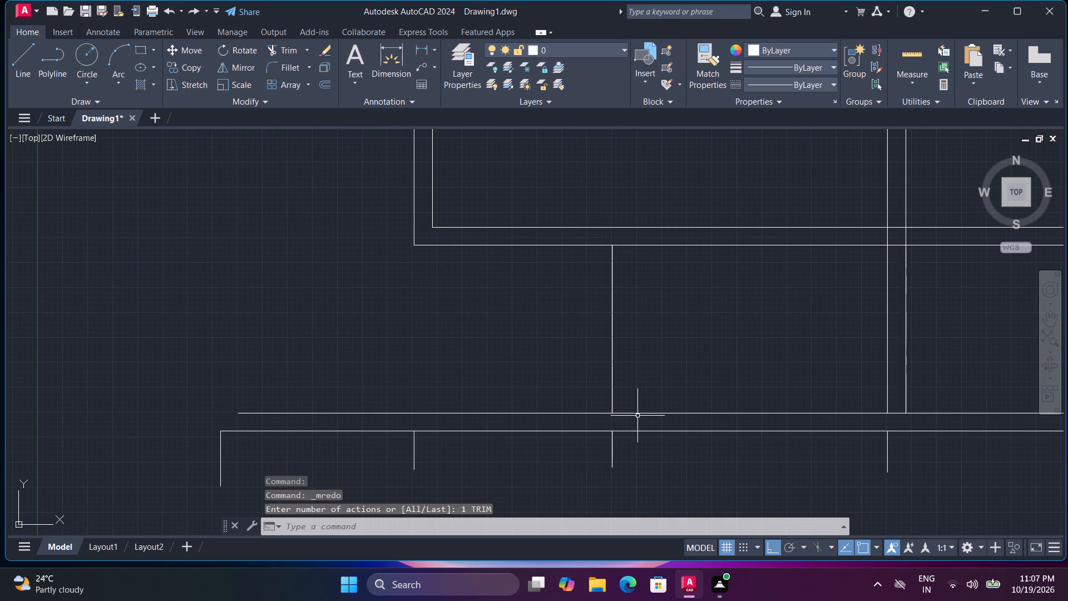
# Extend the lower vertical partition's left line to the bottom wall's outer line and trim the marker lines below that wall.
pyautogui.scroll(1, 637, 416)
pyautogui.scroll(-1, 636, 416)
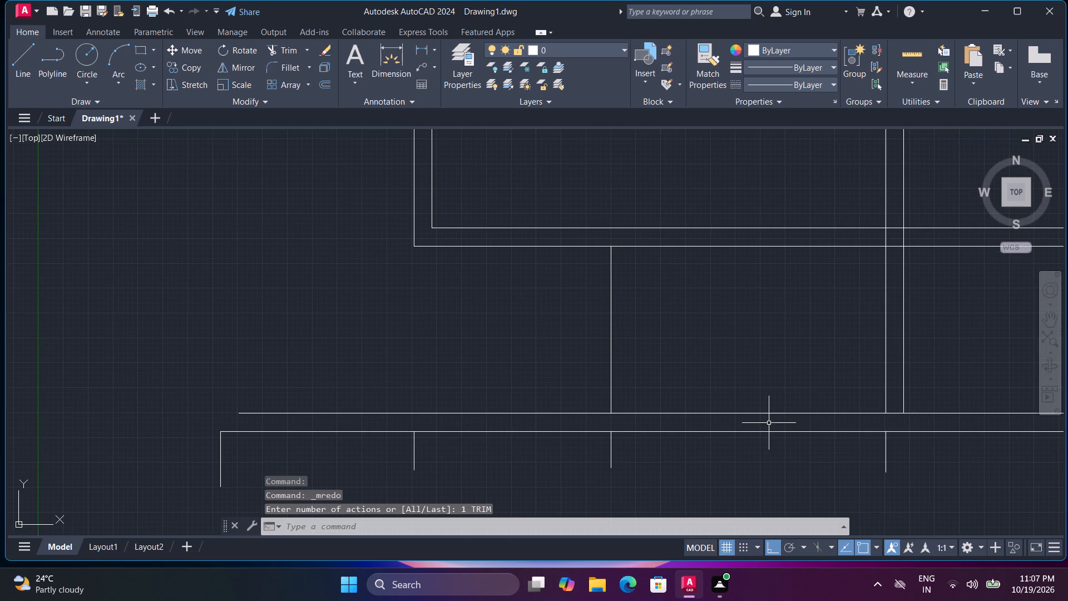
pyautogui.moveTo(770, 422); pyautogui.dragTo(730, 422, button='middle')
pyautogui.scroll(-2, 753, 445)
pyautogui.scroll(2, 787, 435)
pyautogui.press('t')
pyautogui.write('r')
pyautogui.press('space')
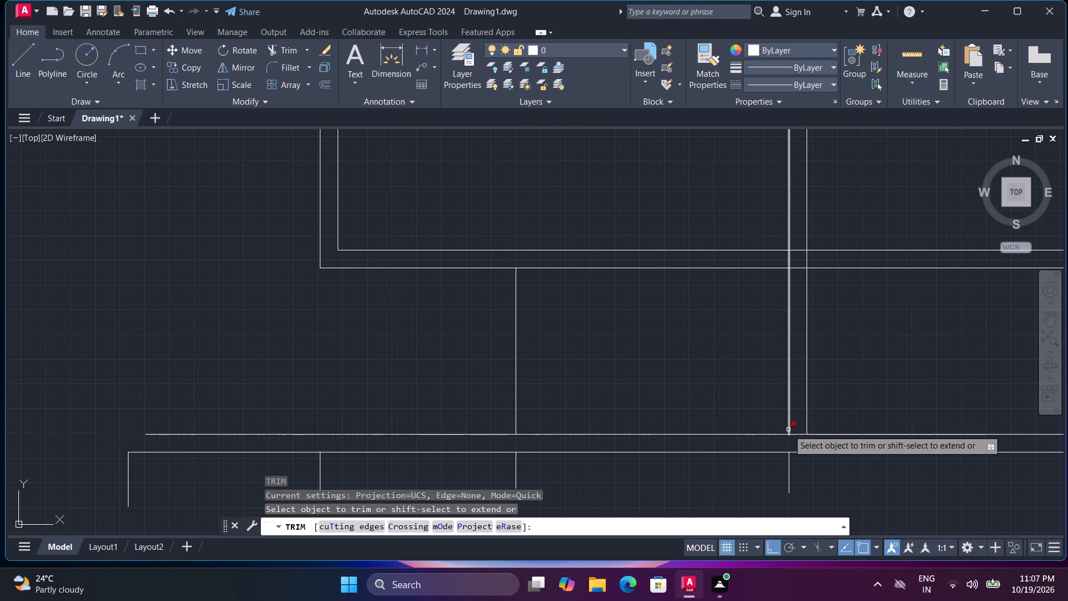
pyautogui.keyDown('shift'); pyautogui.click(788, 430); pyautogui.keyUp('shift')
pyautogui.click(797, 479)
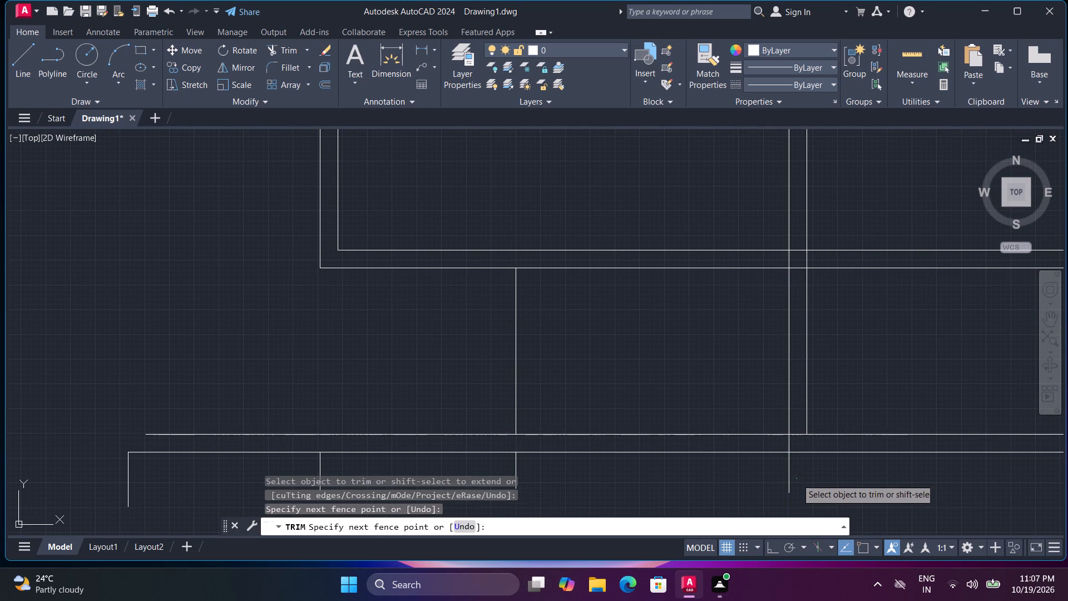
pyautogui.scroll(-2, 758, 475)
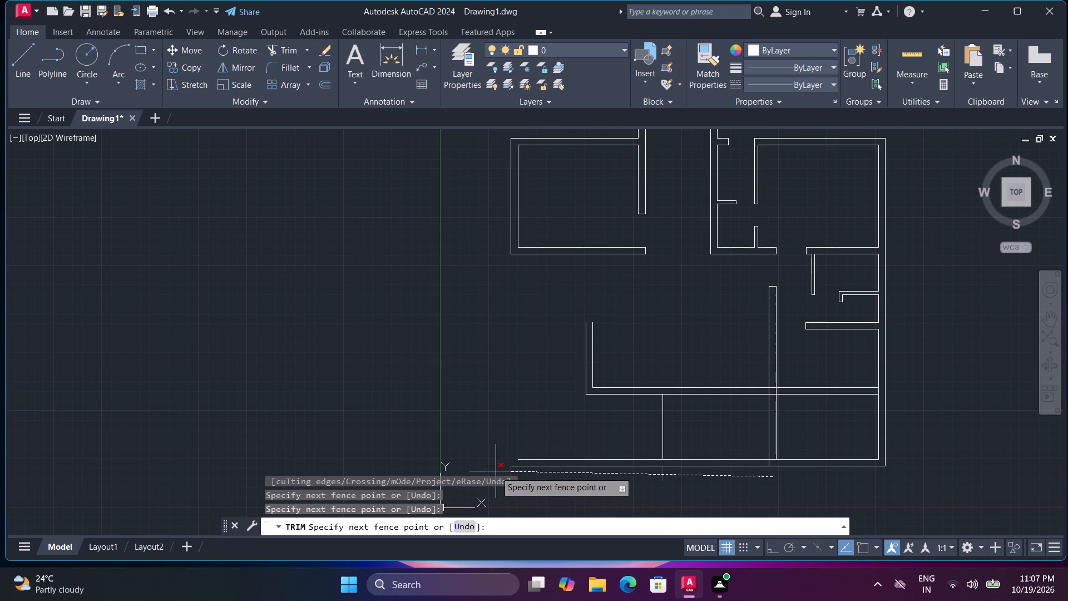
pyautogui.click(496, 471)
# Trim the bottom wall's inner line between the two lines of the lower vertical partition.
pyautogui.moveTo(749, 474); pyautogui.dragTo(731, 500, button='middle')
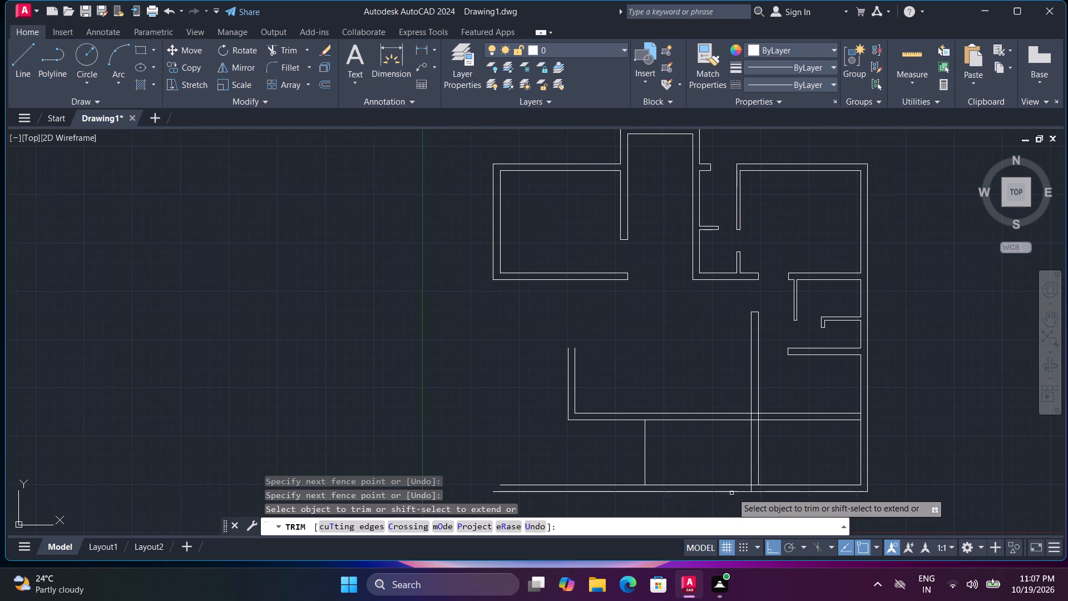
pyautogui.scroll(1, 734, 485)
pyautogui.moveTo(732, 477); pyautogui.dragTo(714, 389, button='middle')
pyautogui.scroll(2, 724, 423)
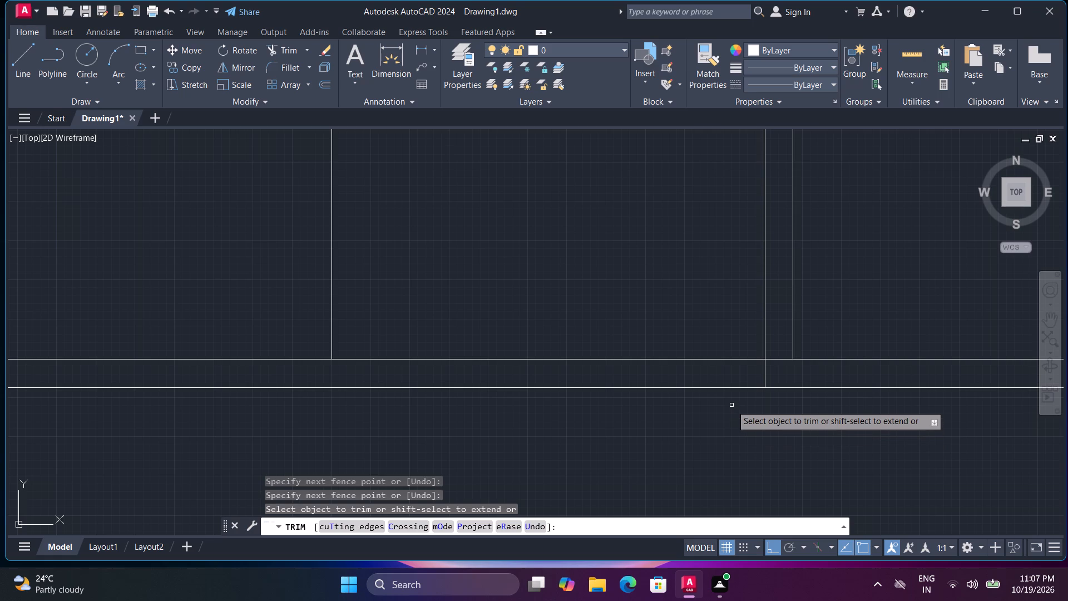
pyautogui.click(775, 359)
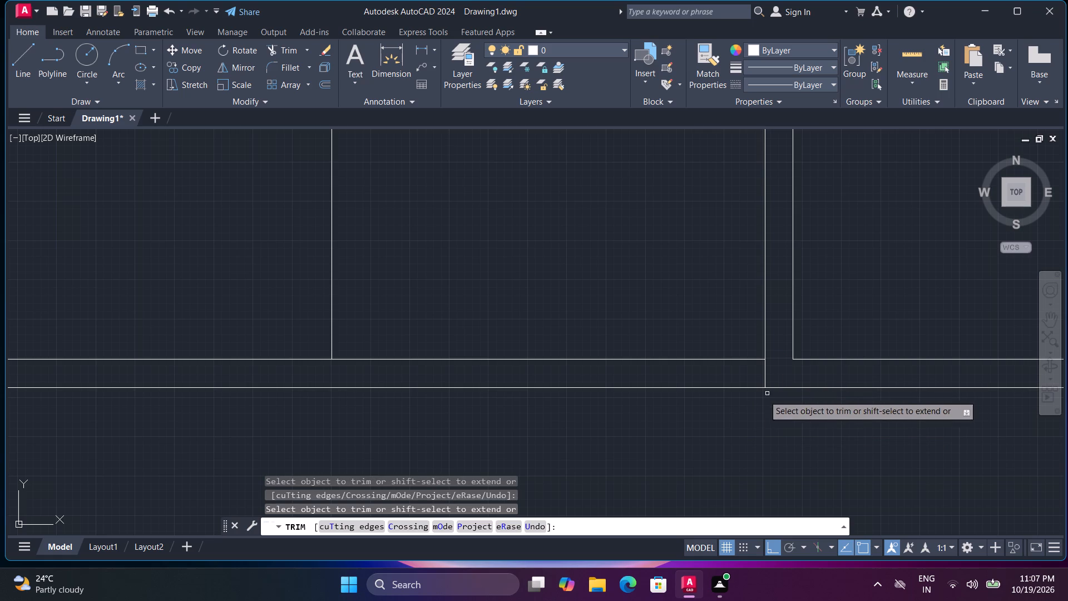
# Remove the bottom wall's outer line from the lower vertical partition to the wall's left end.
pyautogui.click(743, 387)
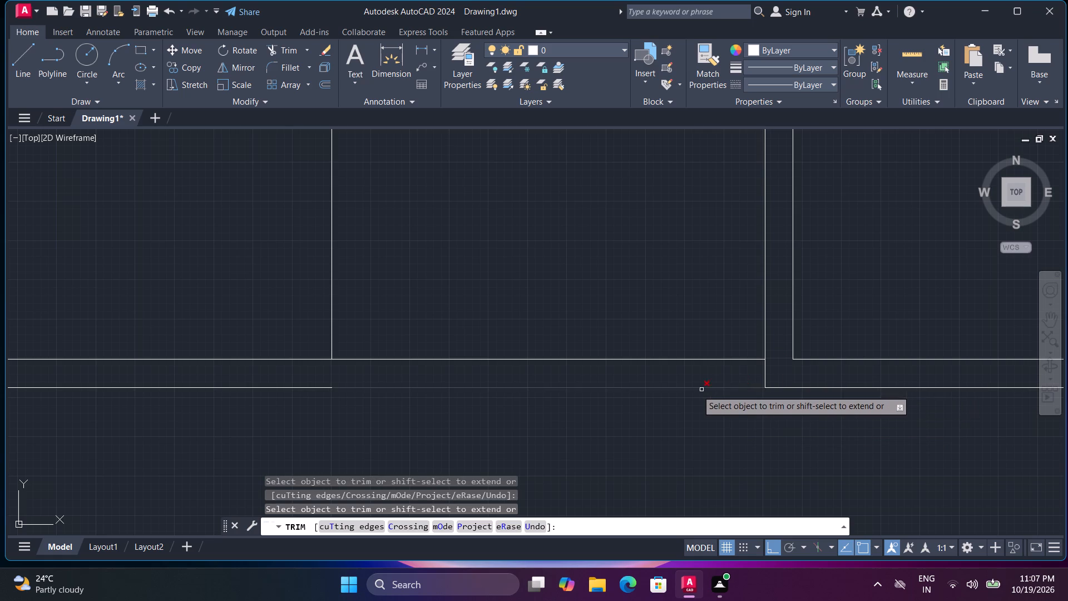
pyautogui.scroll(-1, 677, 395)
pyautogui.click(531, 384)
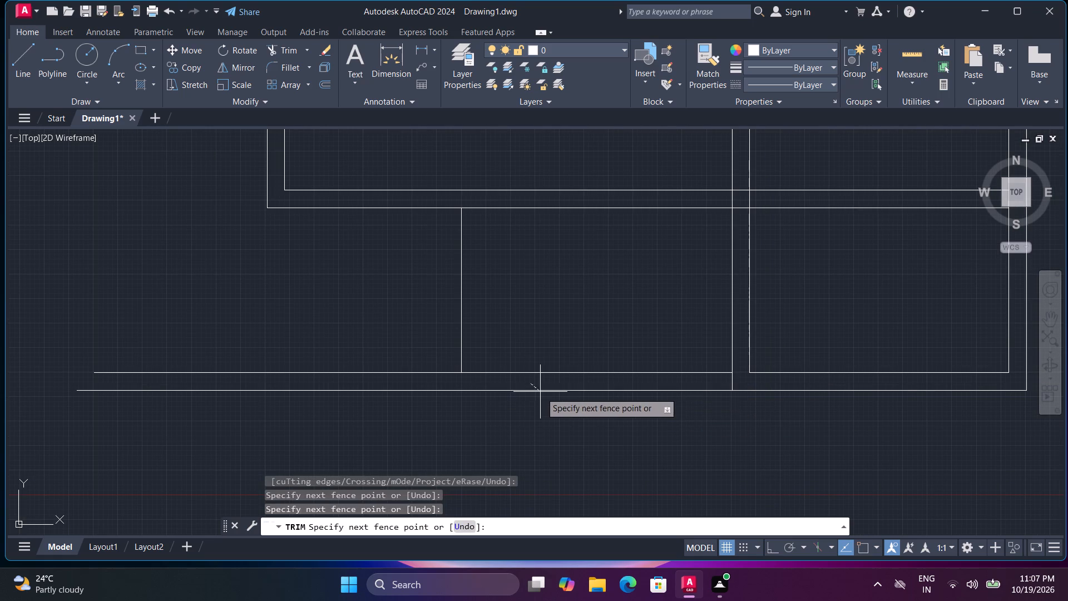
pyautogui.click(546, 397)
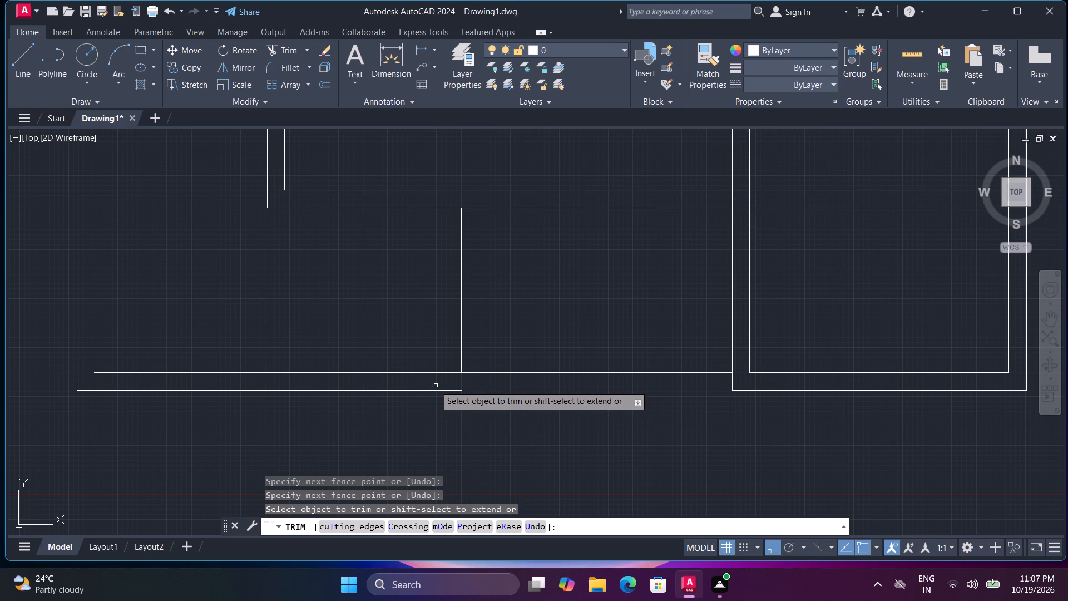
pyautogui.click(436, 385)
pyautogui.click(389, 397)
pyautogui.click(265, 384)
pyautogui.click(230, 402)
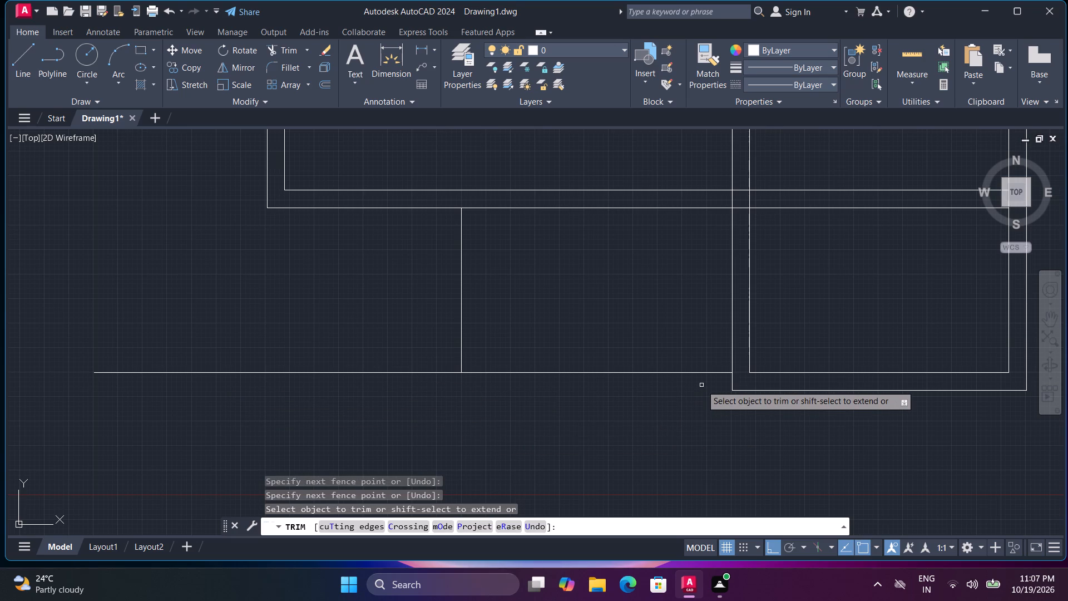
pyautogui.scroll(1, 708, 392)
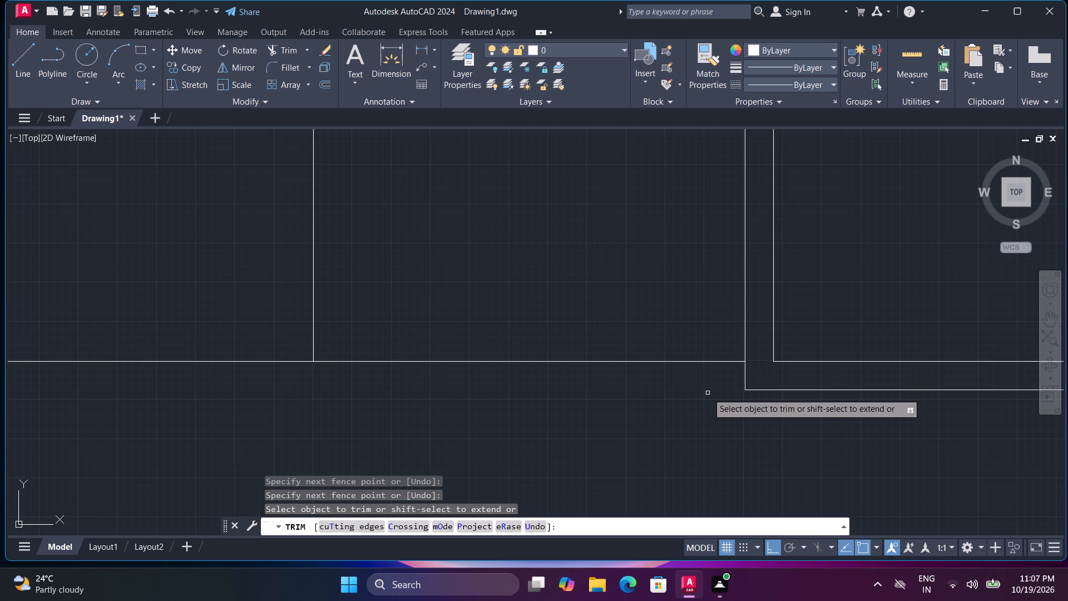
pyautogui.press('Escape')
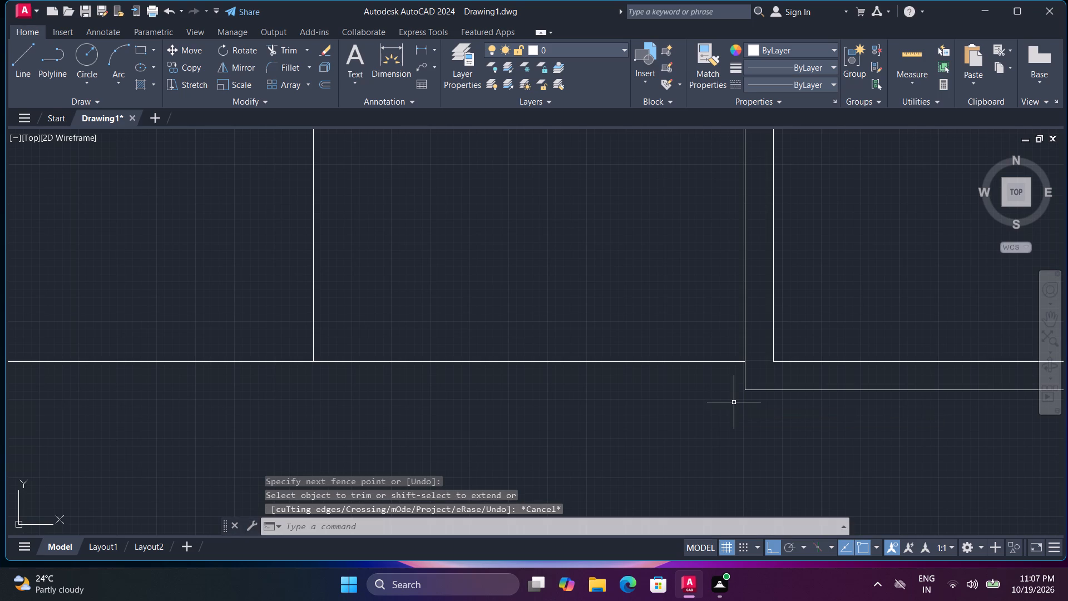
# Draw a 1'1" vertical line upward from the outer corner at the foot of the lower vertical partition.
pyautogui.write('l')
pyautogui.press('space')
pyautogui.click(744, 393)
pyautogui.press('1')
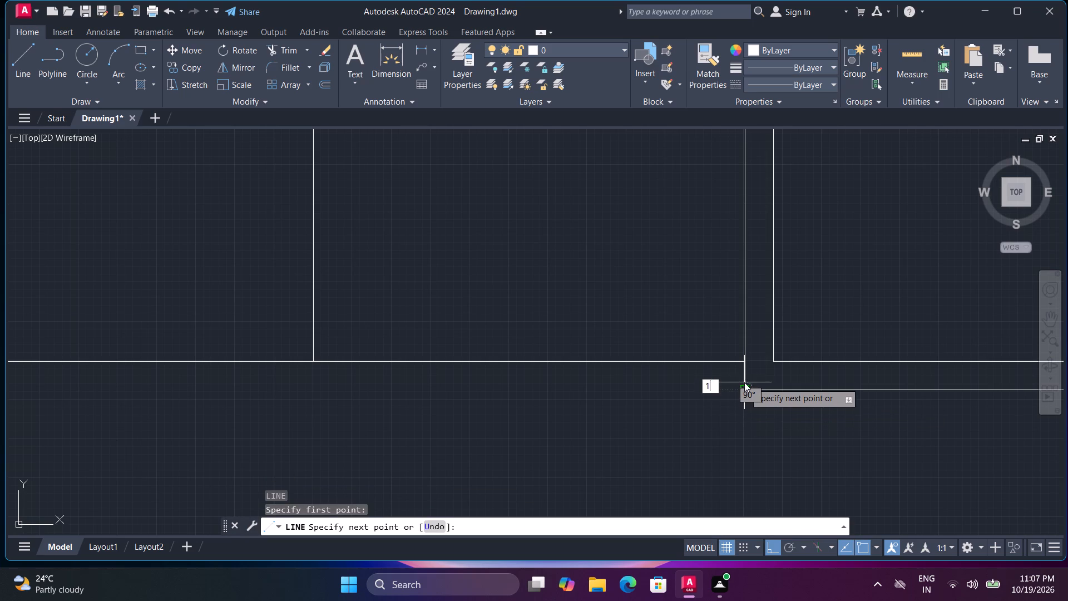
pyautogui.write('\'1"')
pyautogui.press('Return')
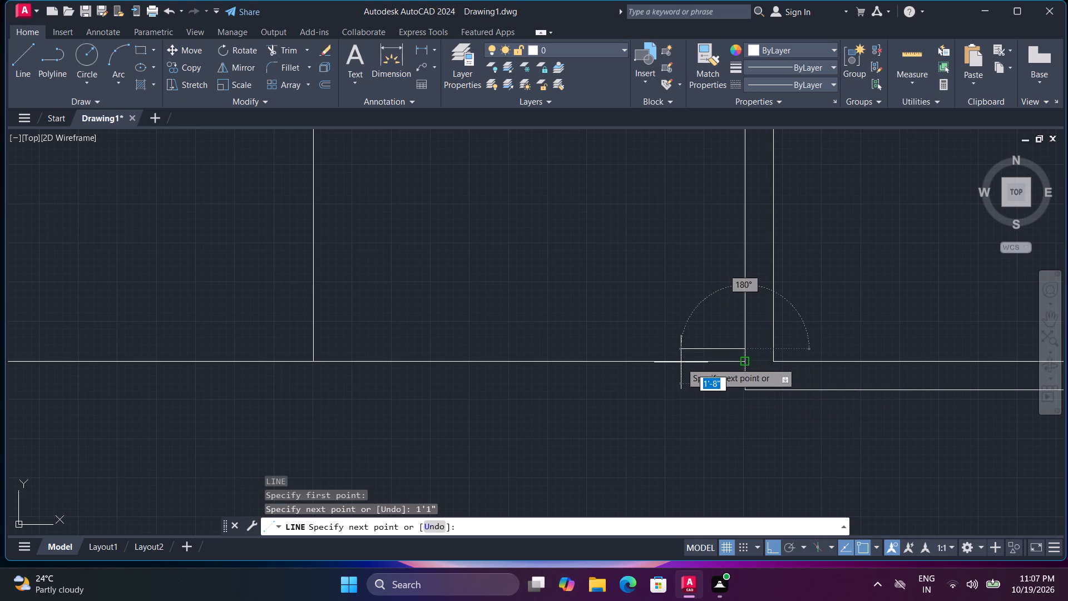
pyautogui.press('space')
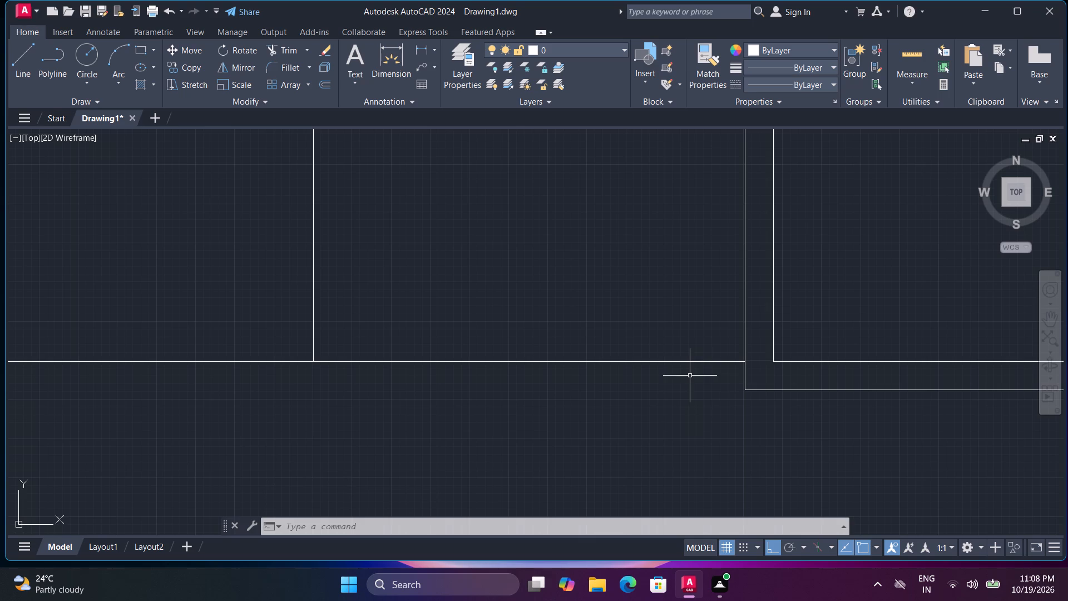
# Offset the lower line of the lower horizontal wall 7' downward.
pyautogui.scroll(-3, 716, 382)
pyautogui.moveTo(626, 336); pyautogui.dragTo(674, 405, button='middle')
pyautogui.scroll(1, 667, 400)
pyautogui.write('o t')
pyautogui.press('space')
pyautogui.click(689, 370)
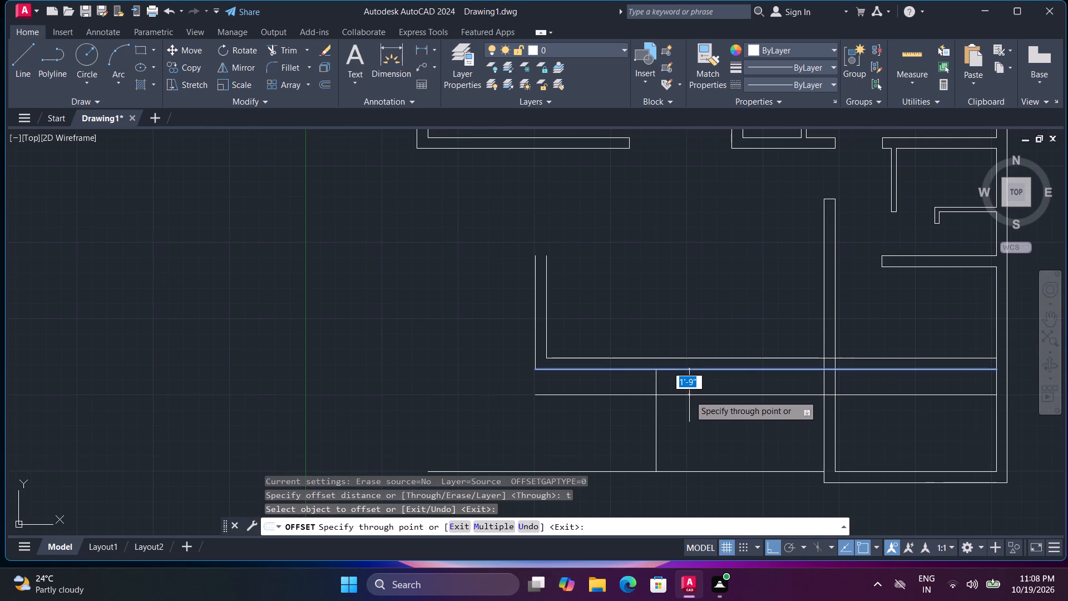
pyautogui.write("7'")
pyautogui.press('Return')
pyautogui.scroll(1, 729, 451)
pyautogui.scroll(-1, 725, 439)
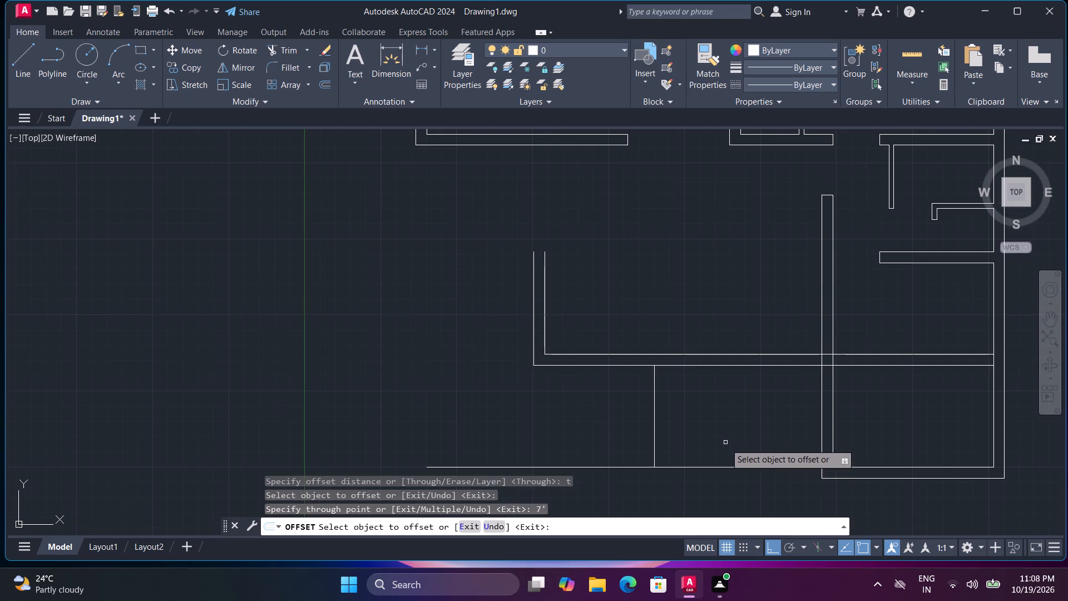
# Offset the horizontal line 7' below the lower horizontal wall another 7.5" downward.
pyautogui.moveTo(728, 423); pyautogui.dragTo(722, 383, button='middle')
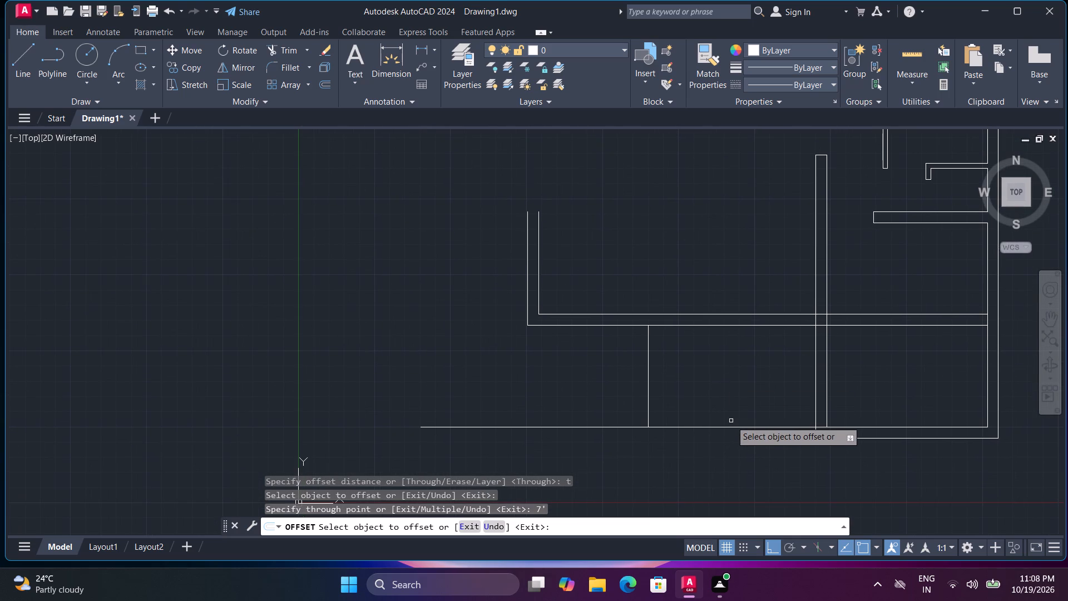
pyautogui.click(735, 427)
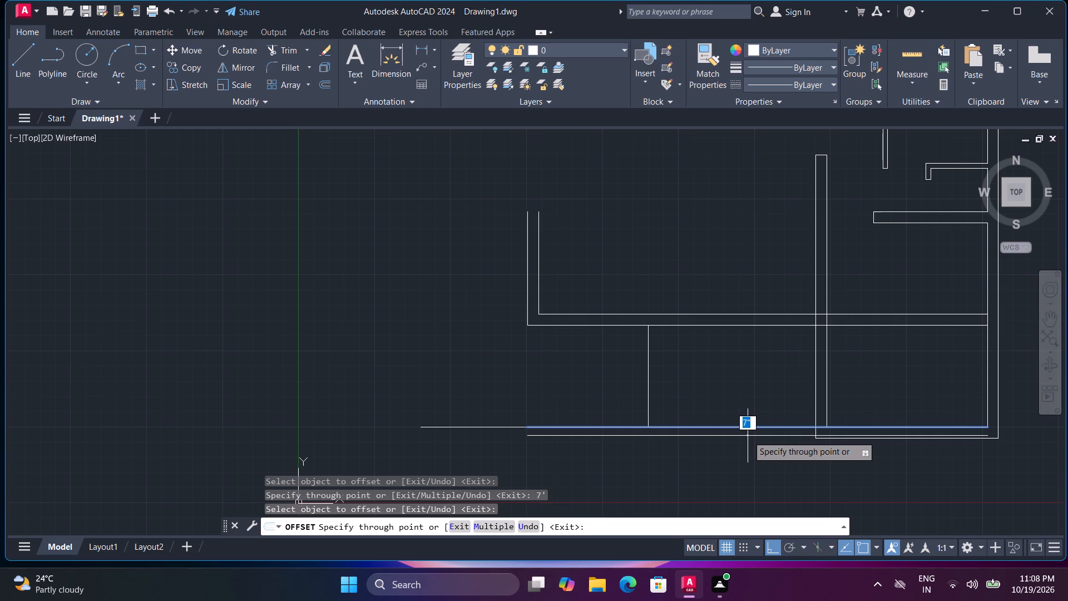
pyautogui.scroll(1, 748, 436)
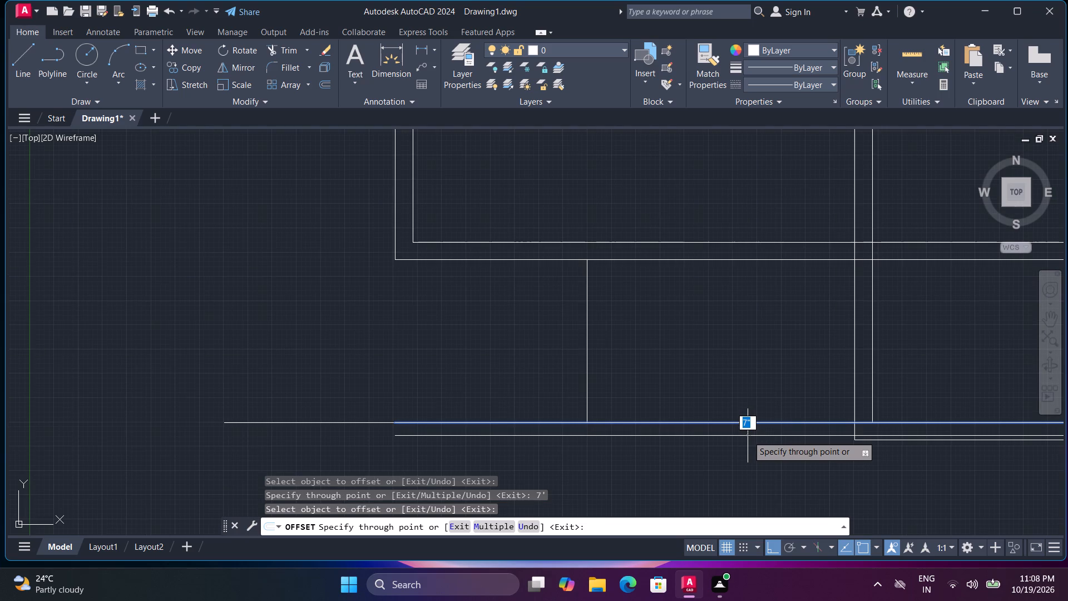
pyautogui.scroll(1, 748, 436)
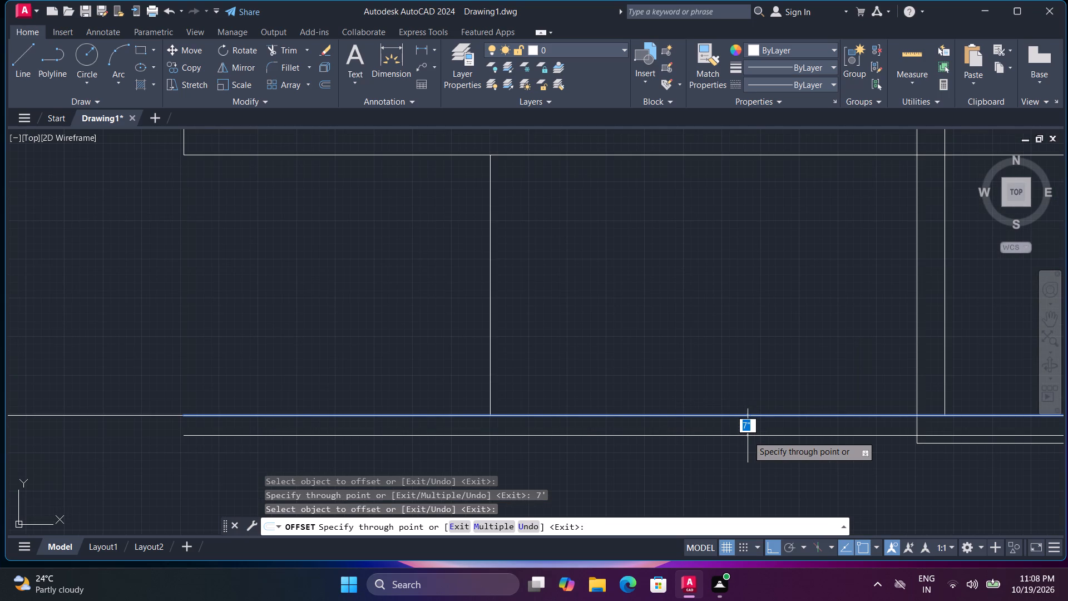
pyautogui.write('7.5"')
pyautogui.press('Return')
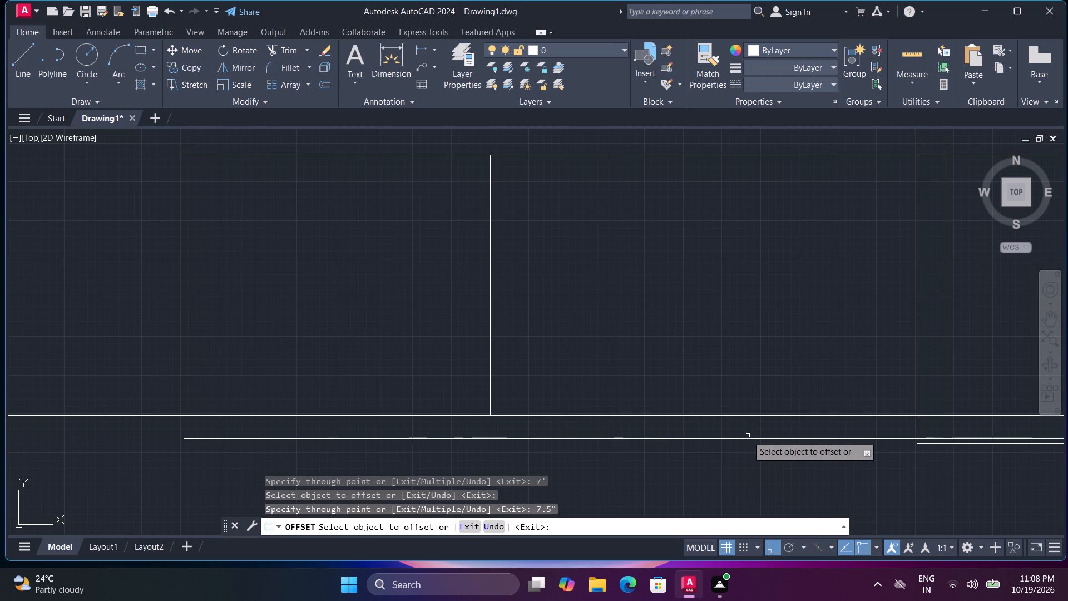
pyautogui.press('Escape')
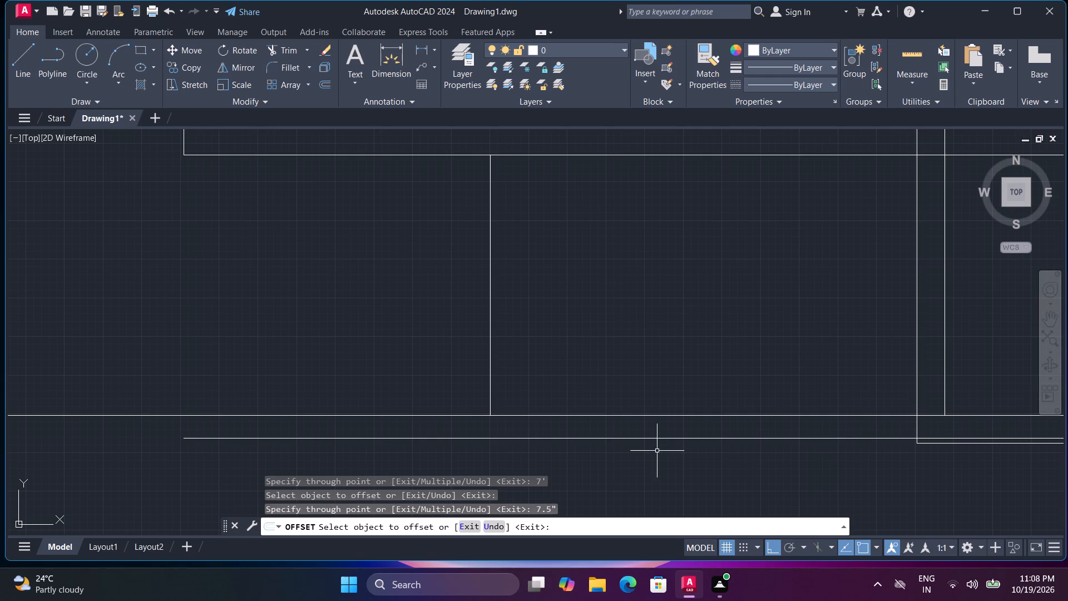
# Extend the front area's left vertical line down to the new bottom line and trim both bottom lines' overhangs beyond it.
pyautogui.write('tr')
pyautogui.press('space')
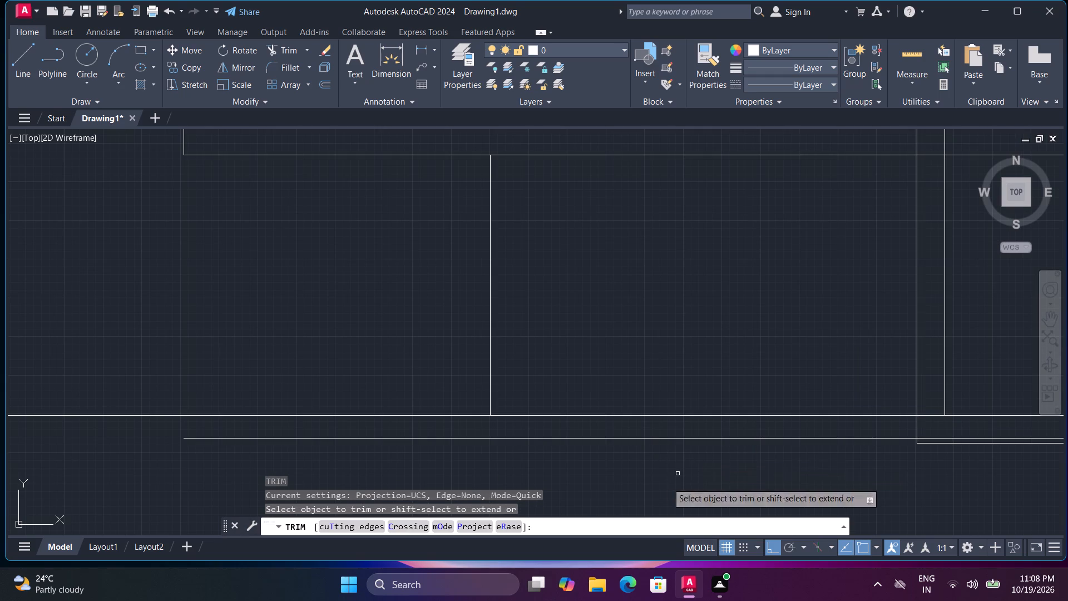
pyautogui.keyDown('shift'); pyautogui.click(489, 380); pyautogui.keyUp('shift')
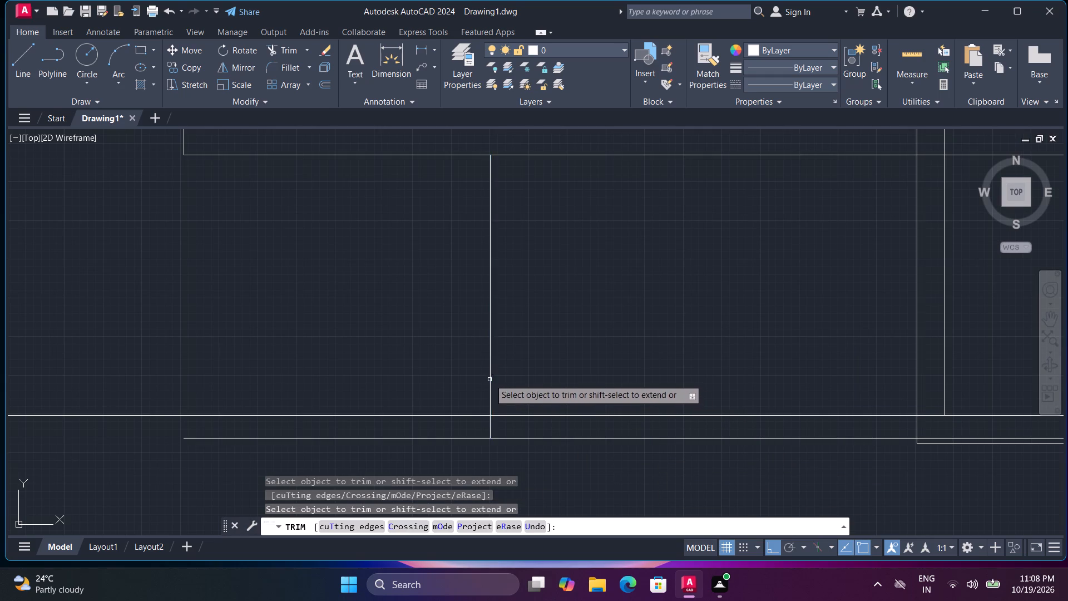
pyautogui.click(459, 401)
pyautogui.click(457, 451)
pyautogui.scroll(-2, 529, 451)
pyautogui.moveTo(666, 464); pyautogui.dragTo(589, 441, button='middle')
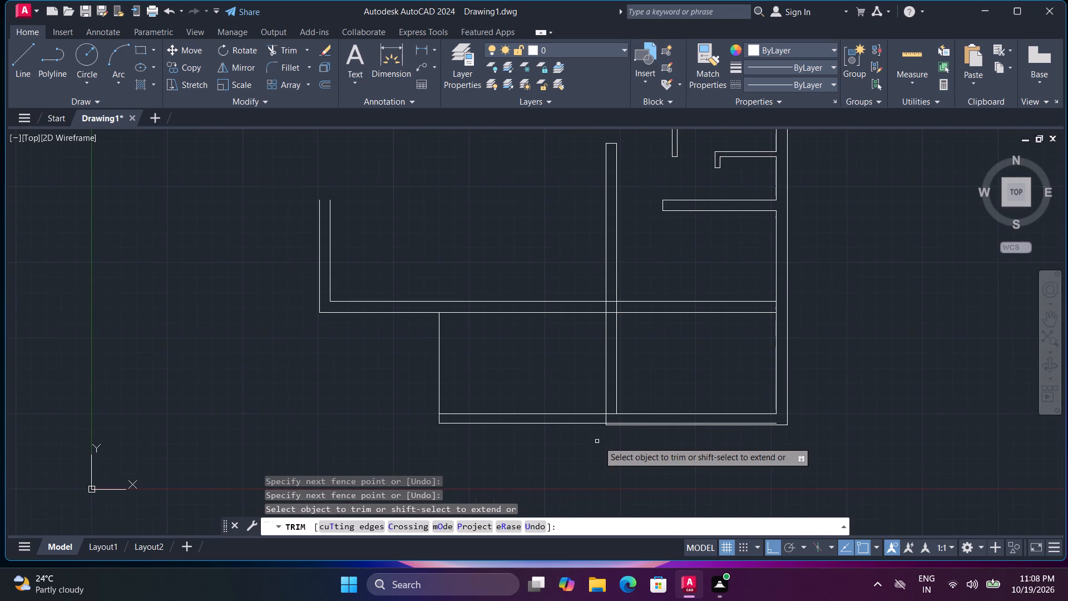
# Trim the front area's outer bottom line at the lower vertical partition and remove the inner bottom line between the partition's two lines.
pyautogui.scroll(3, 621, 427)
pyautogui.click(625, 414)
pyautogui.scroll(-2, 627, 415)
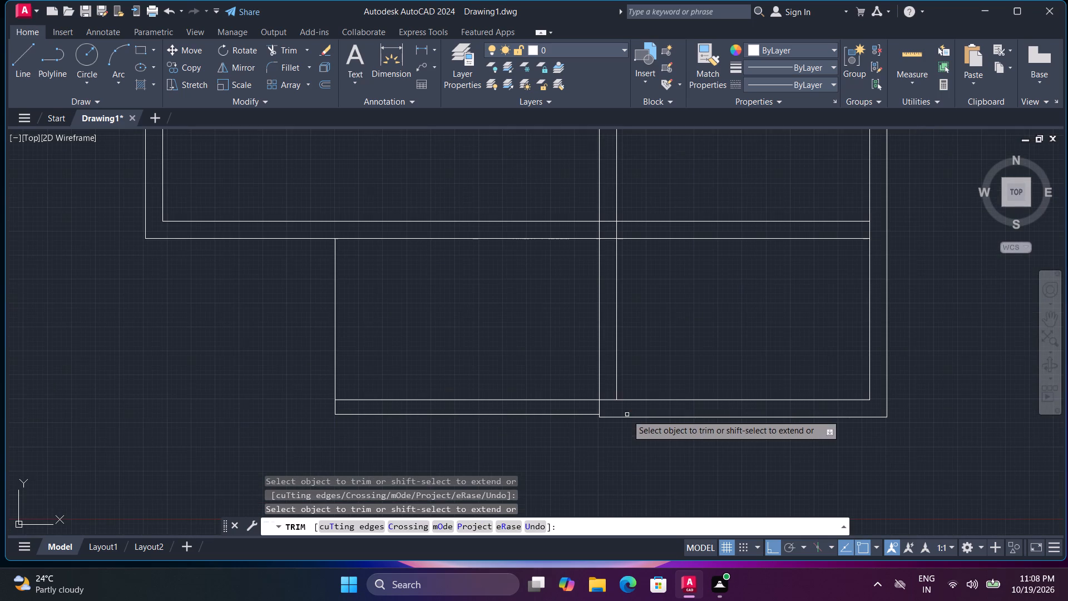
pyautogui.click(610, 400)
pyautogui.scroll(-1, 614, 408)
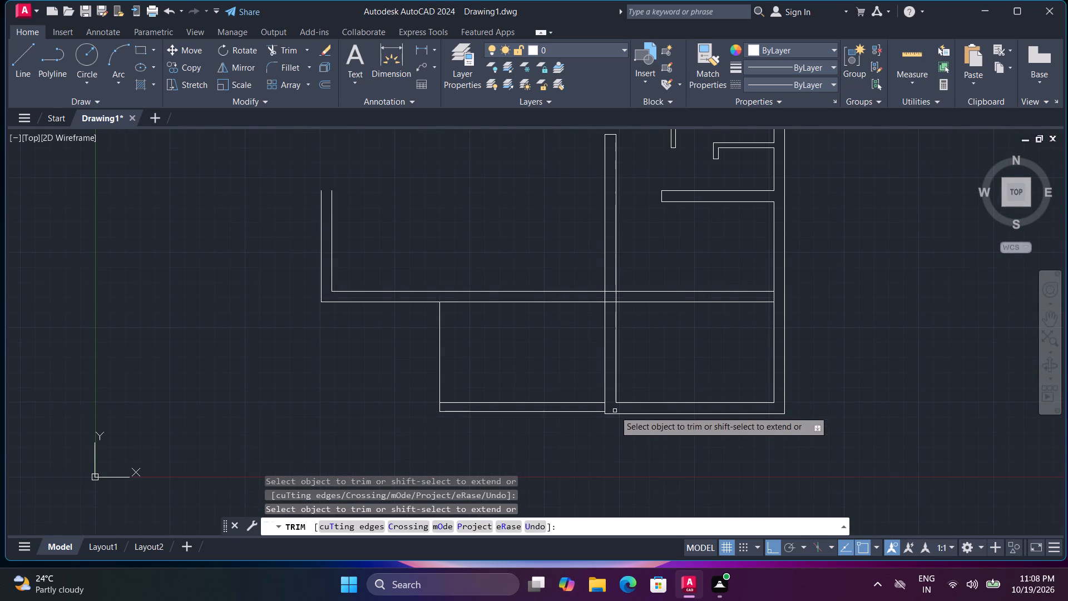
pyautogui.moveTo(602, 439); pyautogui.dragTo(650, 455, button='middle')
pyautogui.middleClick(674, 458)
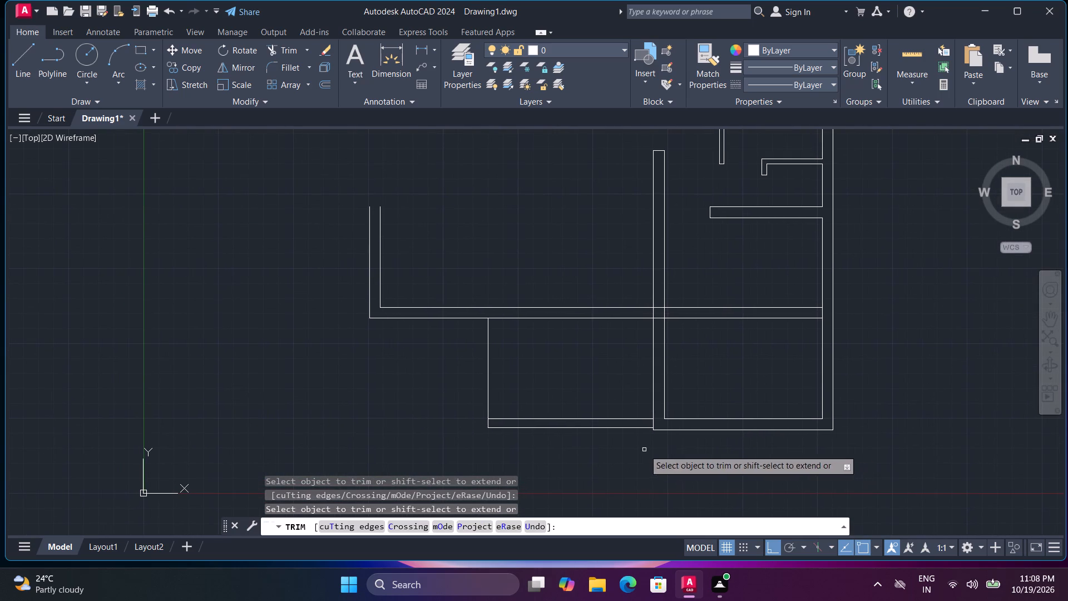
pyautogui.moveTo(647, 450); pyautogui.dragTo(713, 471, button='middle')
pyautogui.moveTo(576, 418); pyautogui.dragTo(607, 412, button='middle')
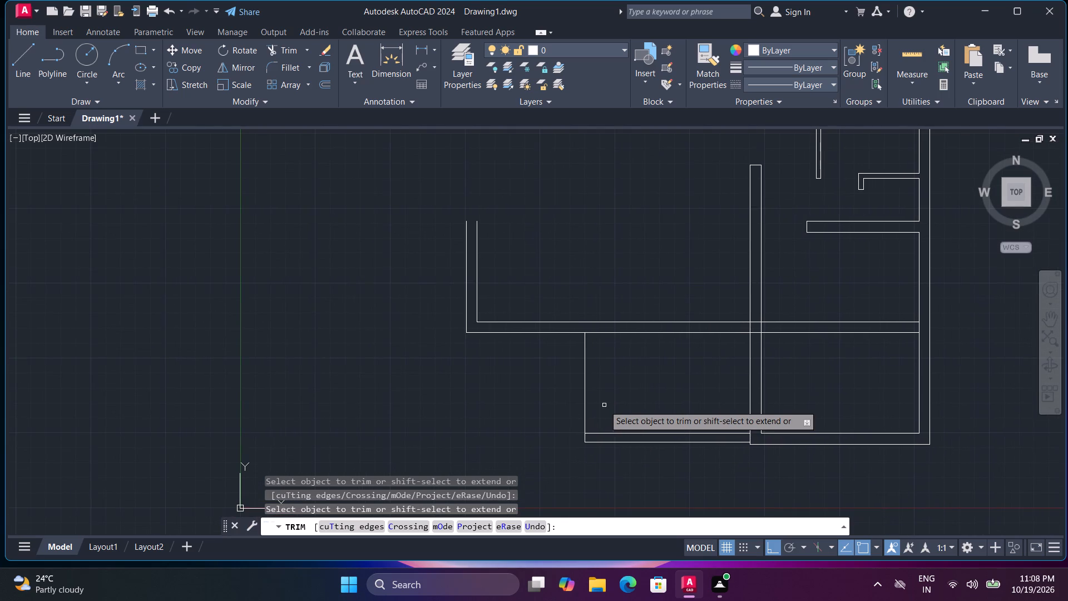
pyautogui.scroll(2, 604, 405)
pyautogui.press('Escape')
# Draw a 9" by 9" square inside the front area's lower-left corner, starting from the inner bottom line's left end.
pyautogui.write('l')
pyautogui.press('space')
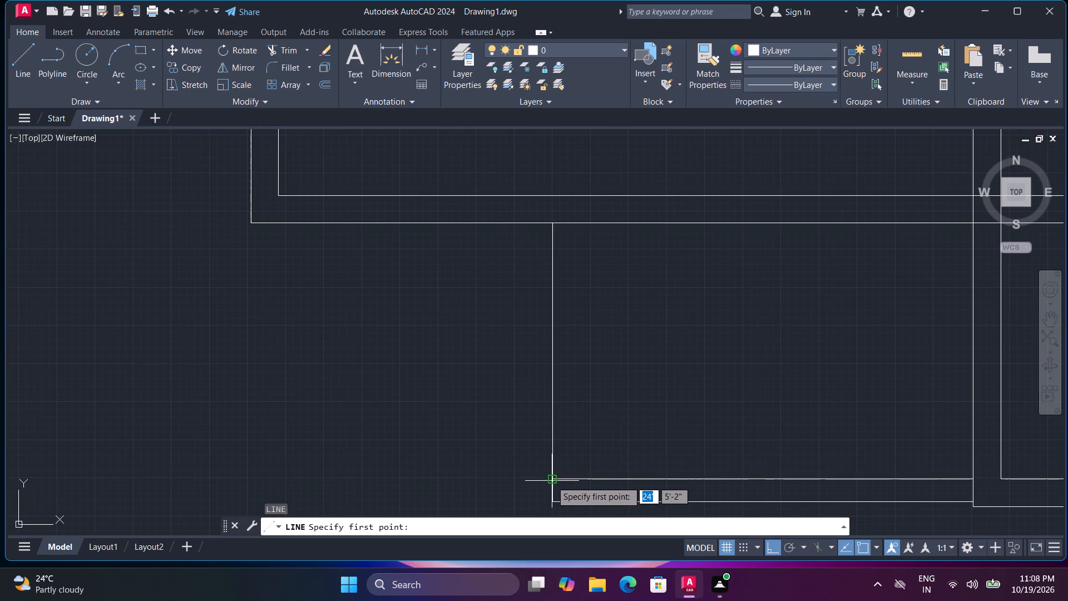
pyautogui.click(551, 481)
pyautogui.press('9')
pyautogui.hotkey('shift', '"')
pyautogui.press('Return')
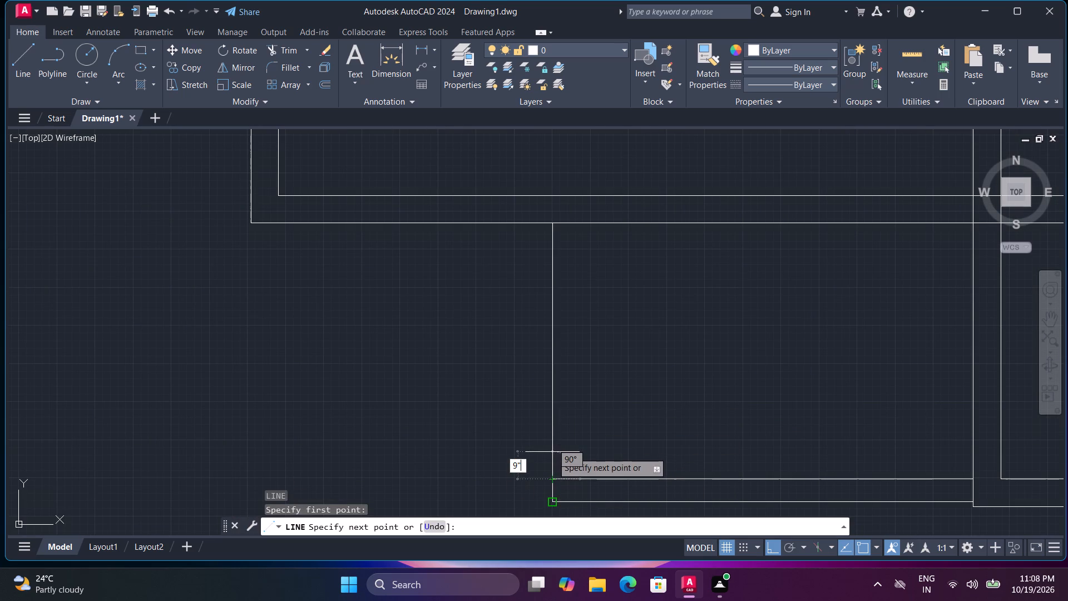
pyautogui.write('9"')
pyautogui.press('Return')
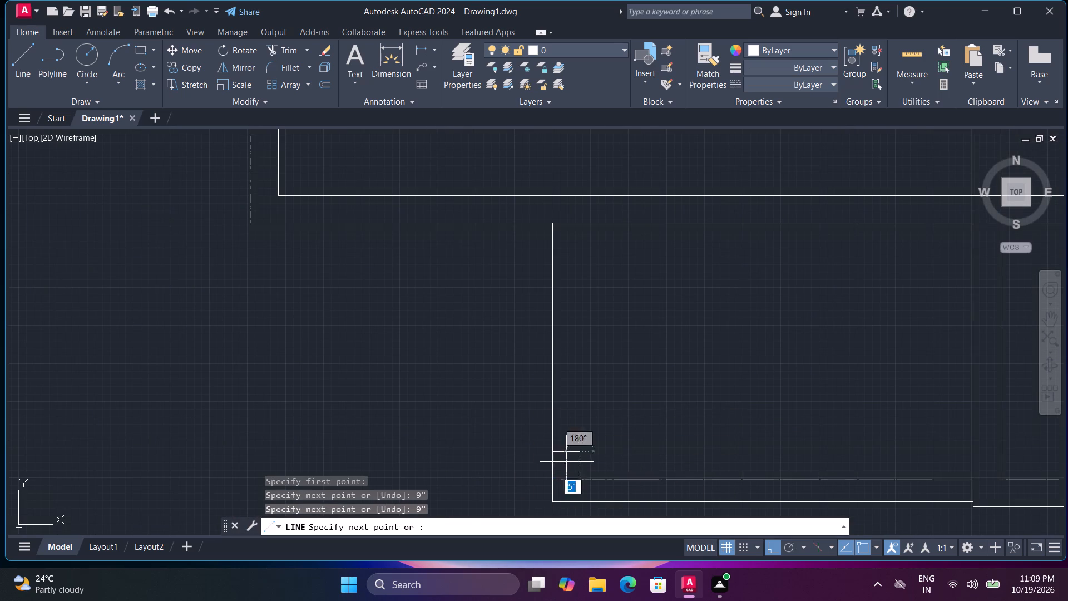
pyautogui.write('9"')
pyautogui.press('Return')
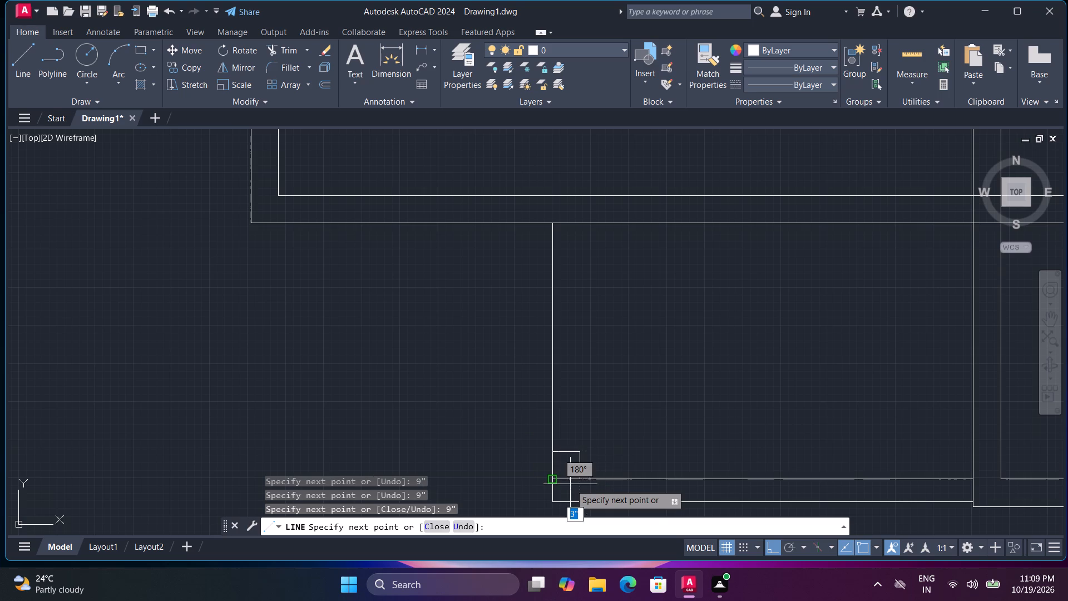
pyautogui.press('space')
# Extend both lines of the central room's left wall up to the bottom wall of the upper-left room.
pyautogui.scroll(-2, 626, 474)
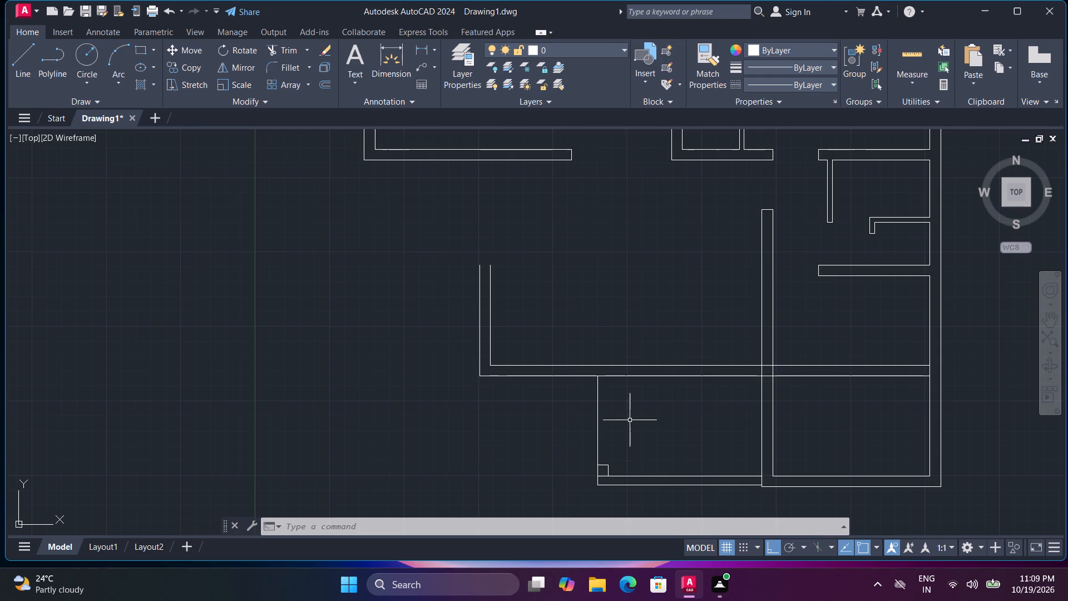
pyautogui.moveTo(630, 418); pyautogui.dragTo(642, 457, button='middle')
pyautogui.scroll(-1, 626, 441)
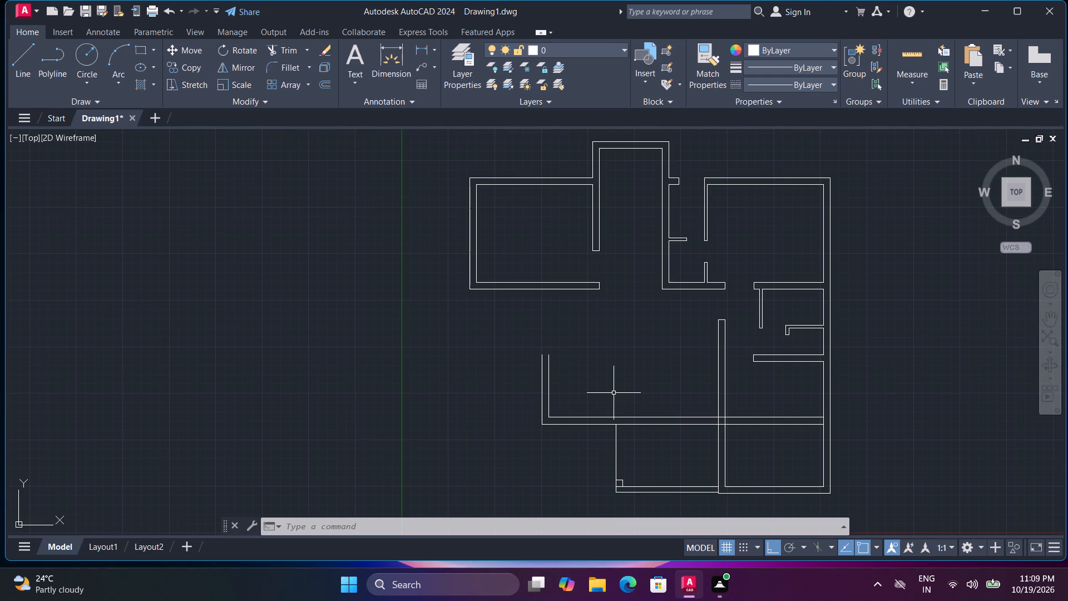
pyautogui.write('ex')
pyautogui.press('space')
pyautogui.click(530, 371)
pyautogui.click(561, 375)
pyautogui.press('space')
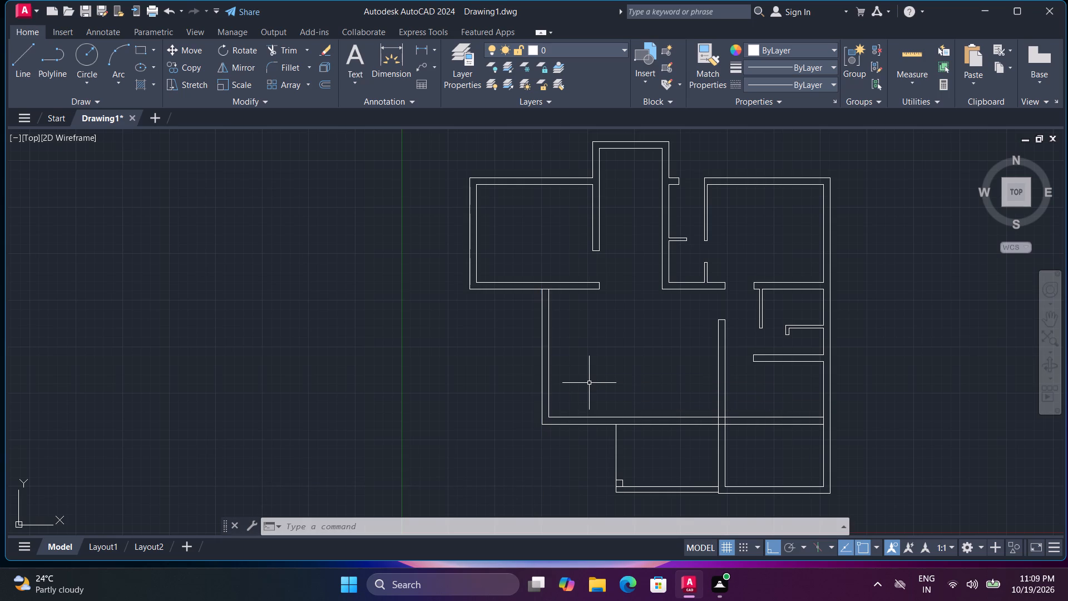
# Trim both lines of the lower horizontal wall inside the vertical partition and across the lower-right room.
pyautogui.write('tr')
pyautogui.press('space')
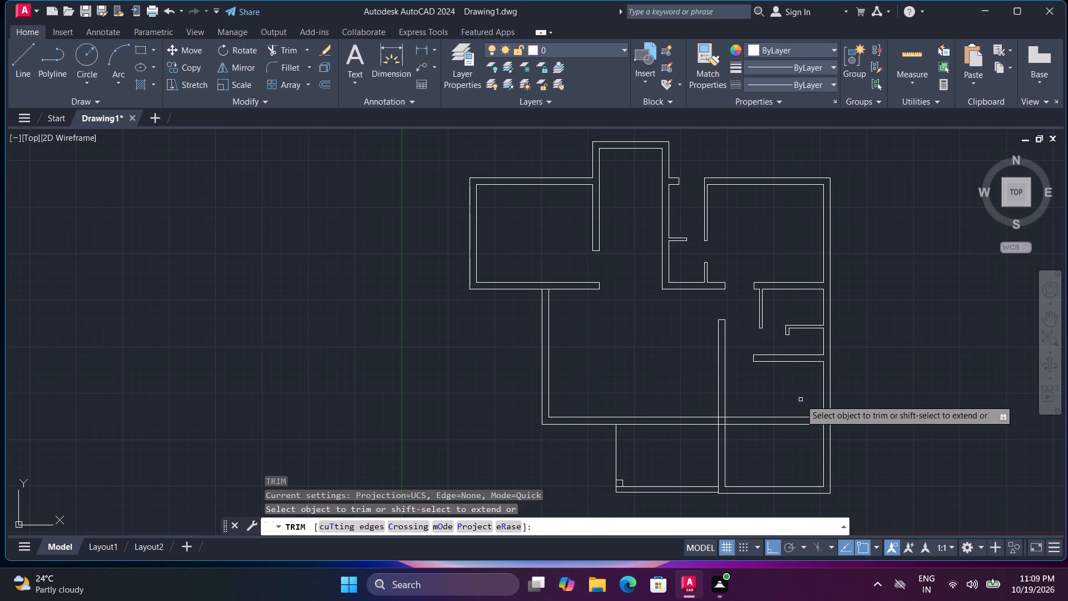
pyautogui.scroll(2, 724, 441)
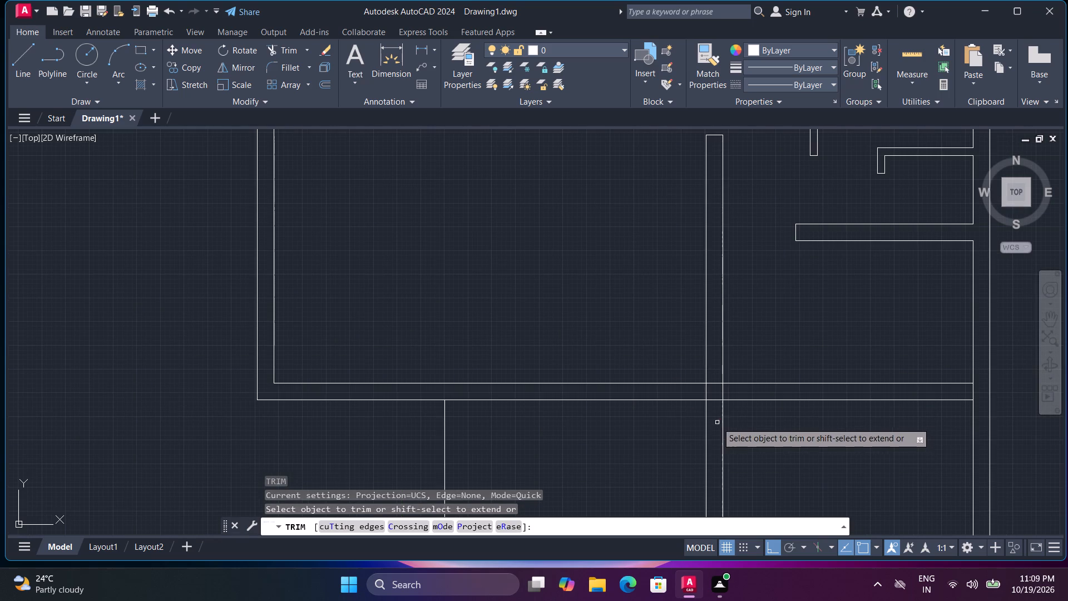
pyautogui.click(717, 421)
pyautogui.click(712, 372)
pyautogui.click(770, 376)
pyautogui.click(779, 422)
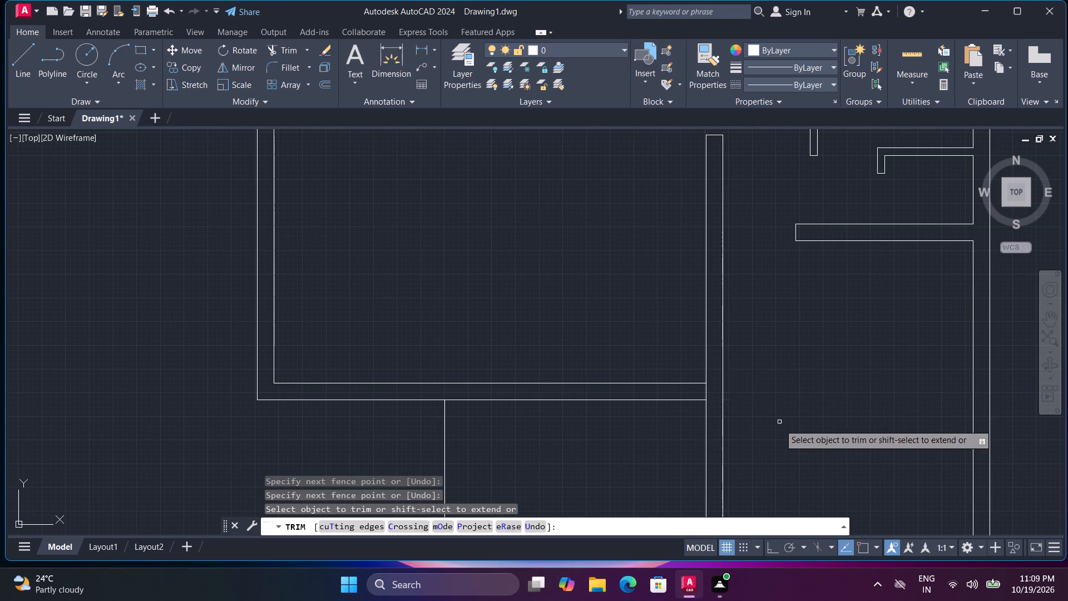
pyautogui.scroll(-2, 779, 425)
pyautogui.press('space')
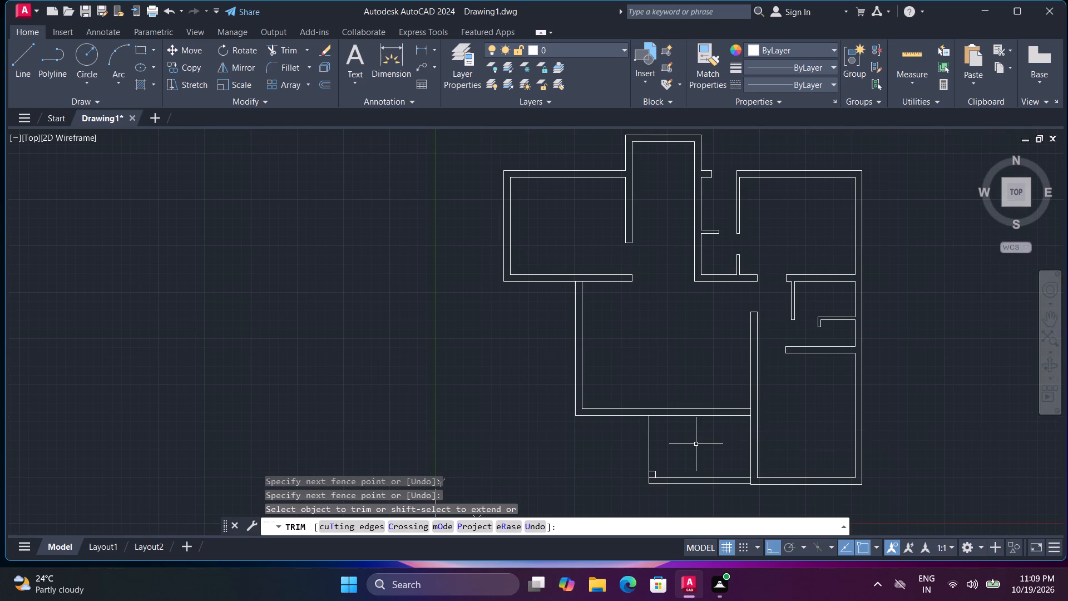
# Draw two short vertical lines across the lower horizontal wall above the front area, near the vertical partition.
pyautogui.write('l')
pyautogui.press('space')
pyautogui.scroll(2, 708, 444)
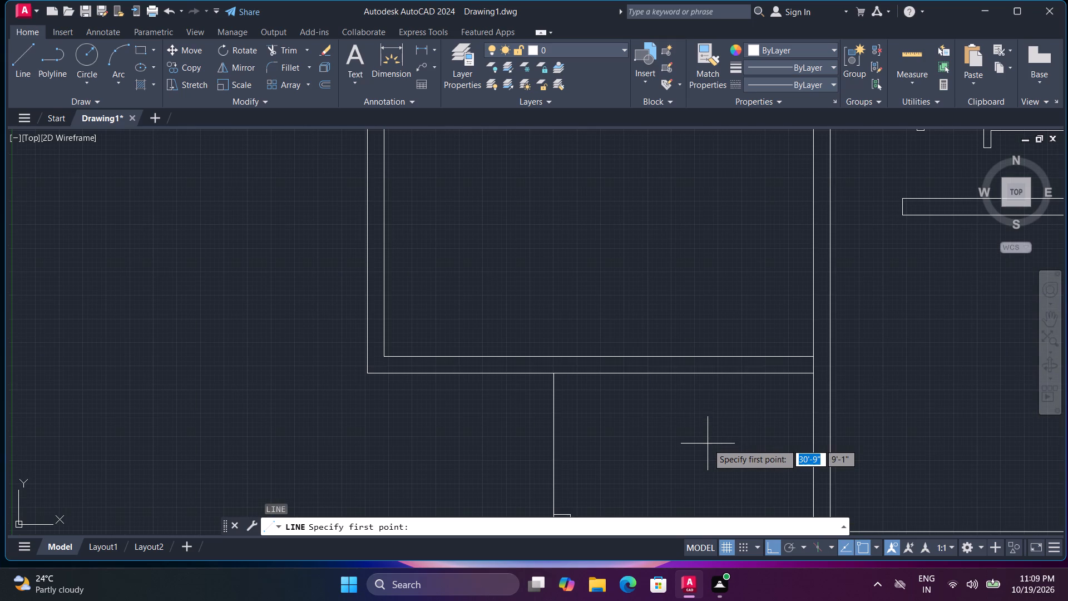
pyautogui.scroll(-1, 727, 331)
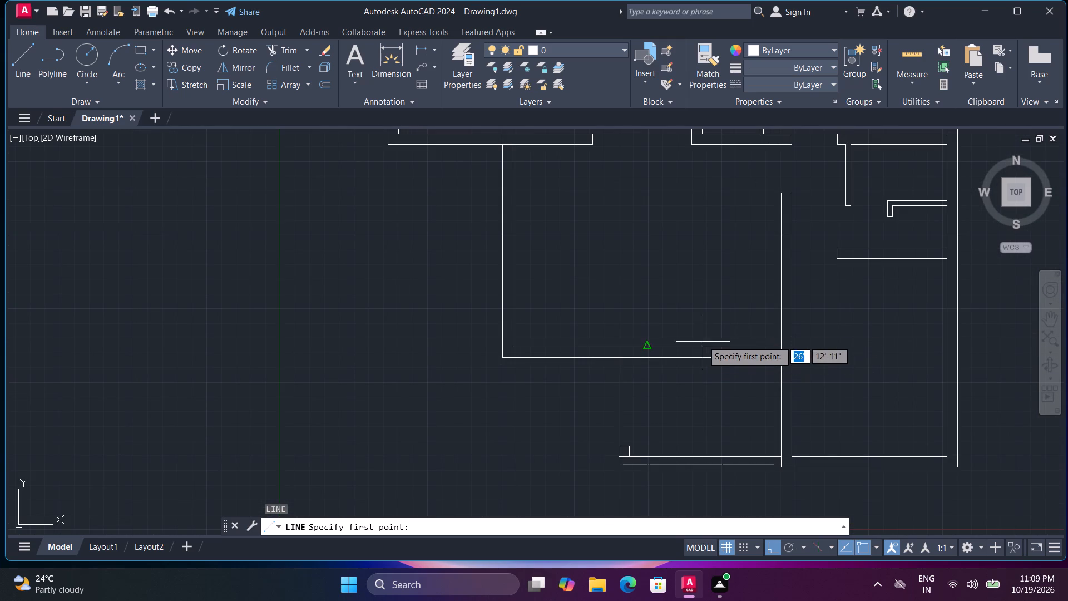
pyautogui.click(731, 333)
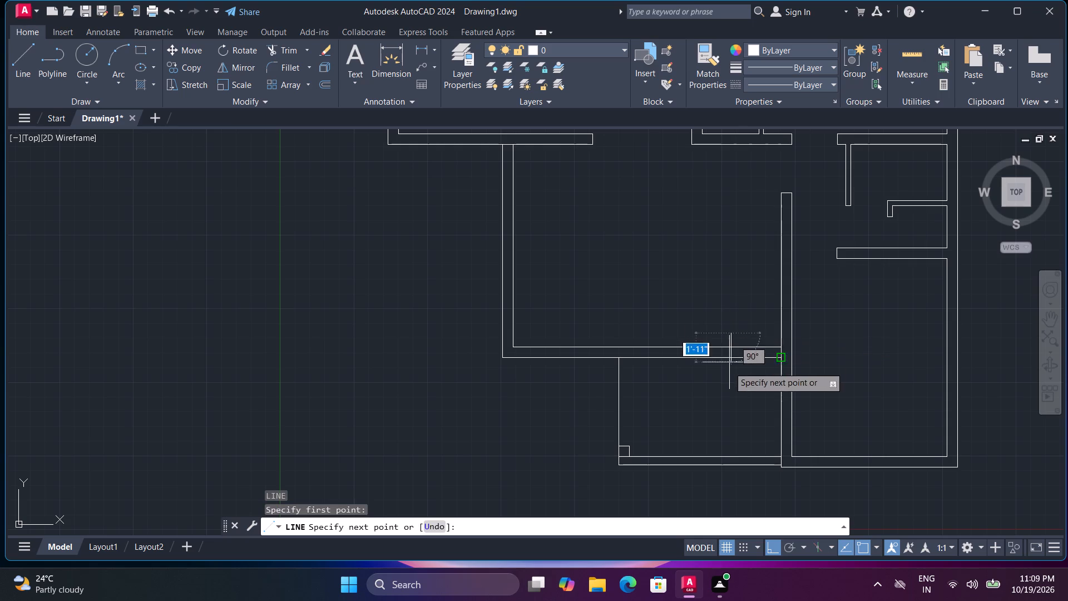
pyautogui.click(729, 371)
pyautogui.press('space')
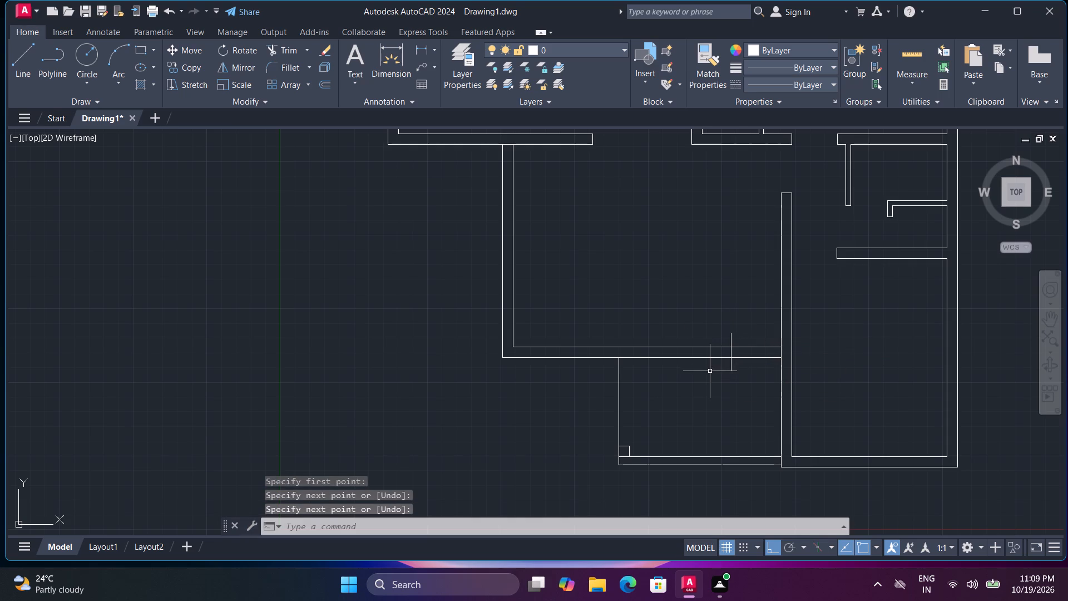
pyautogui.press('space')
pyautogui.click(713, 370)
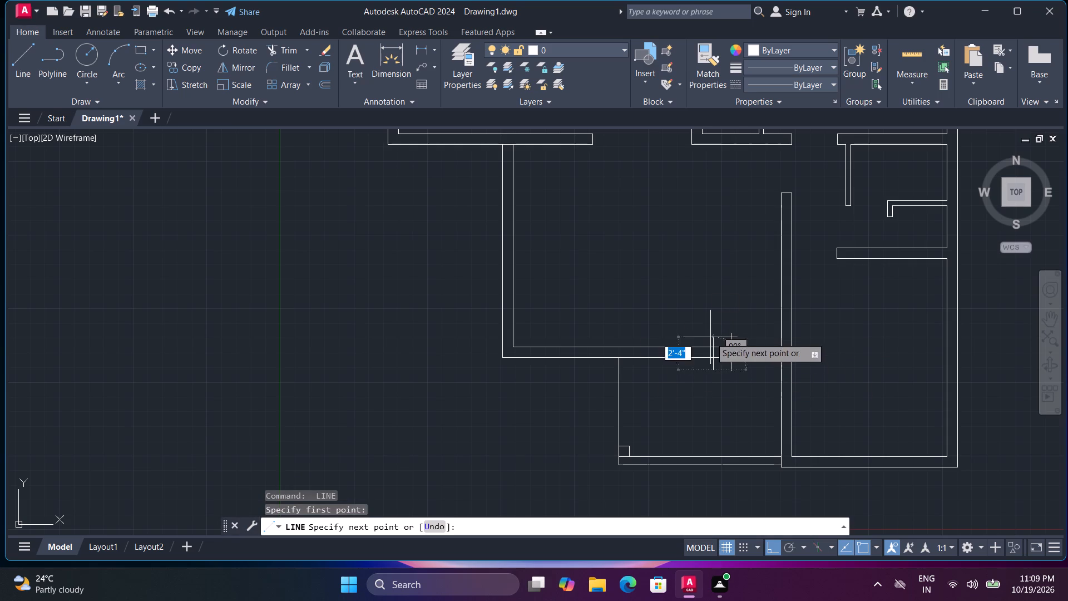
pyautogui.click(710, 332)
pyautogui.press('space')
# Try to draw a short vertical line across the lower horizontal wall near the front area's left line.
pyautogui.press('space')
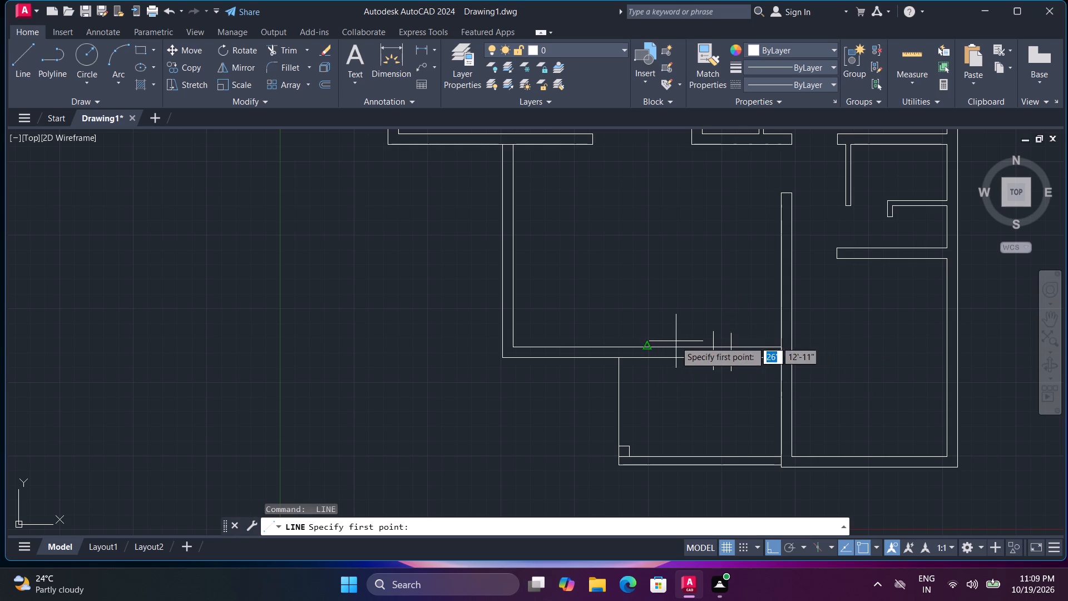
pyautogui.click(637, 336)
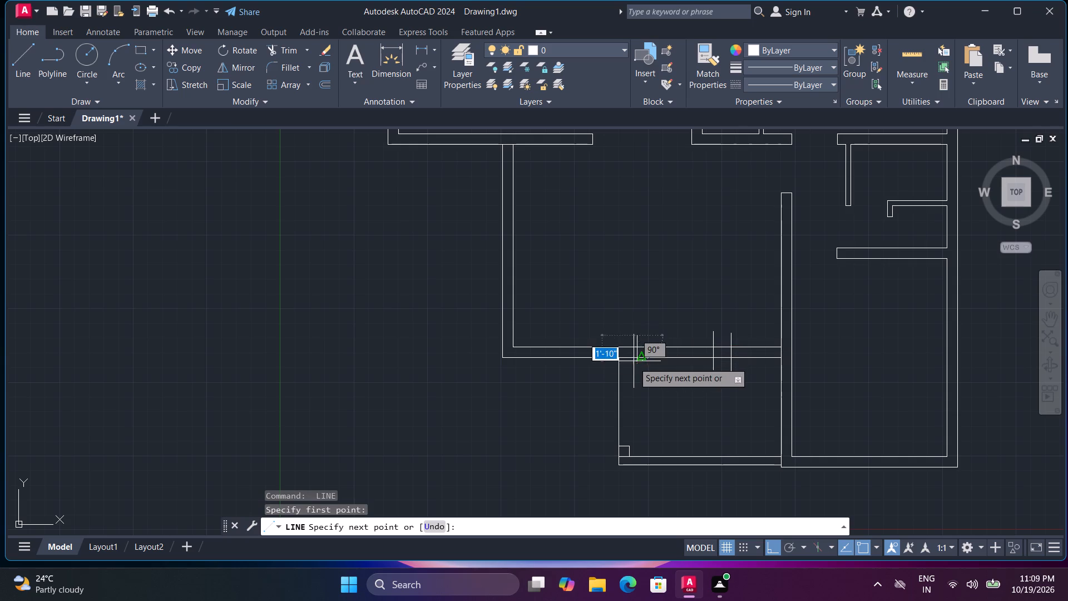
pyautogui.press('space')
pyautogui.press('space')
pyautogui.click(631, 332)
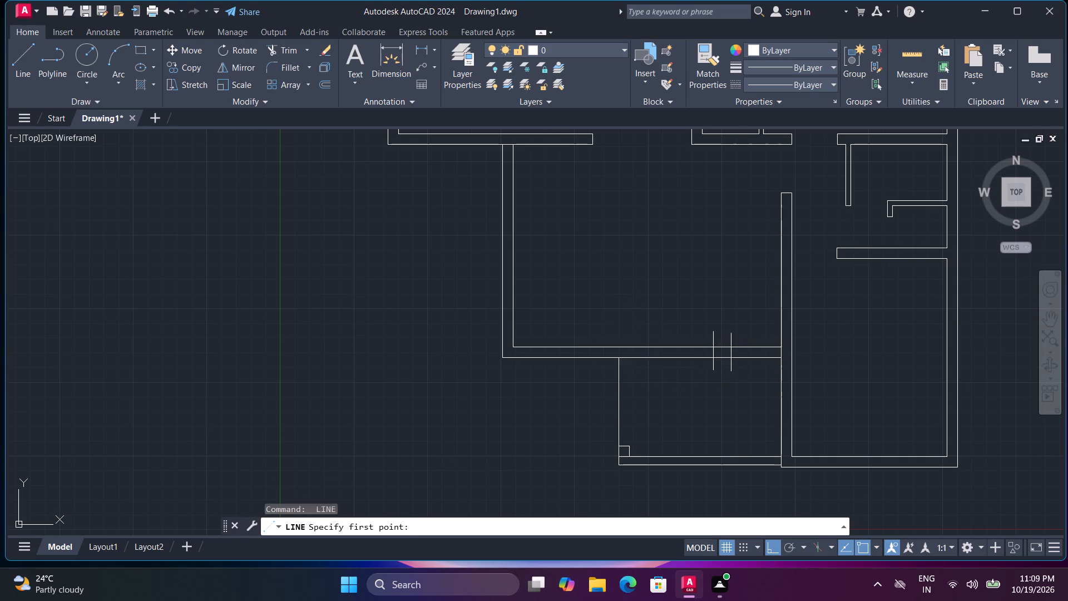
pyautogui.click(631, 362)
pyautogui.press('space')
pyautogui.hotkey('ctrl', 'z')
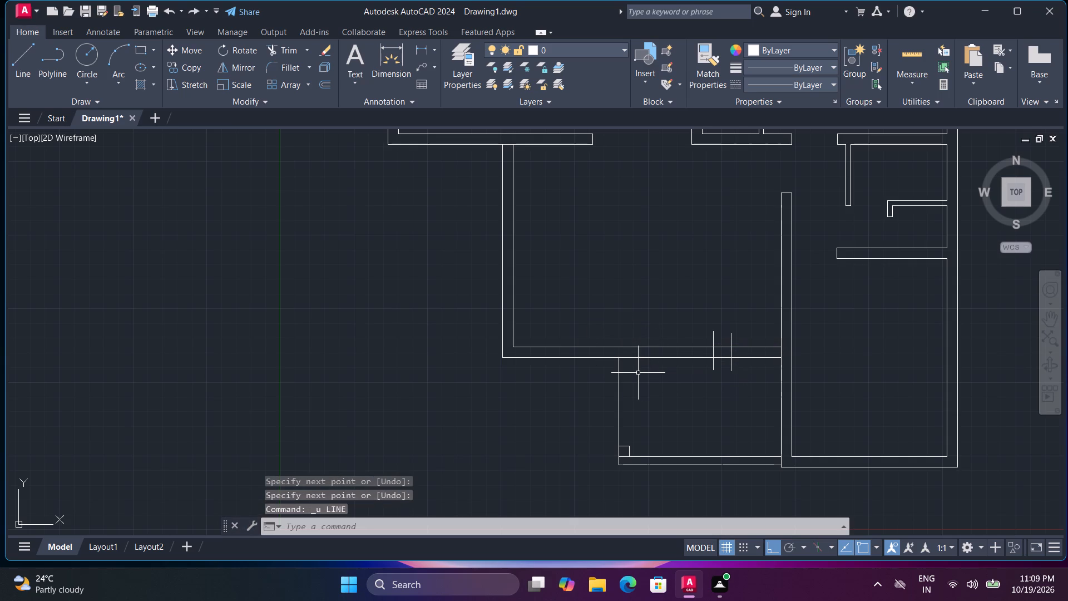
# Draw a short vertical line across the lower horizontal wall, just inside the front area's left line.
pyautogui.write('l')
pyautogui.press('space')
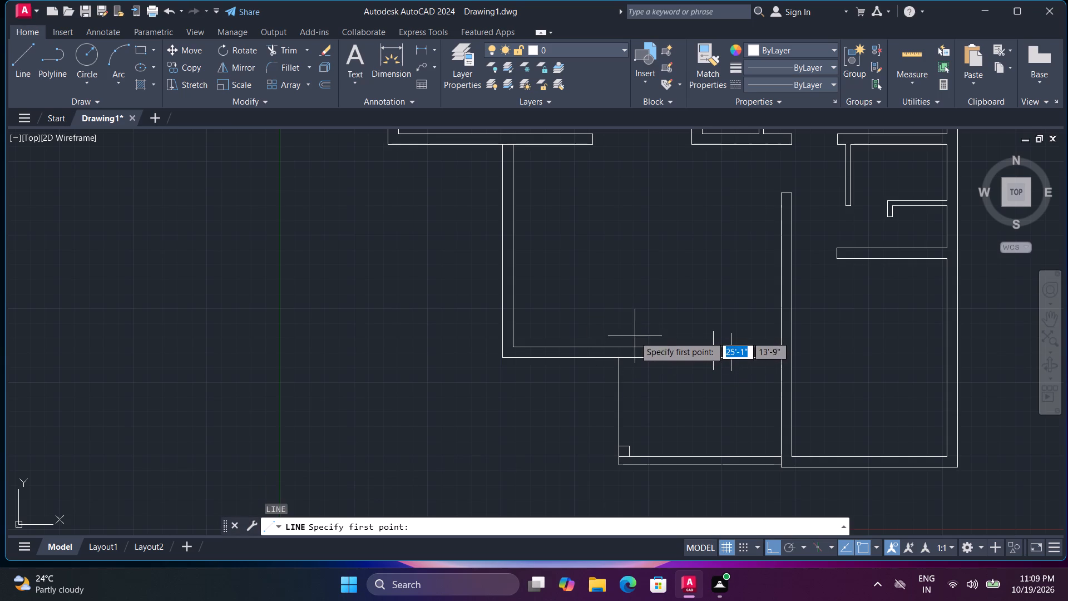
pyautogui.click(635, 336)
pyautogui.click(633, 372)
pyautogui.press('space')
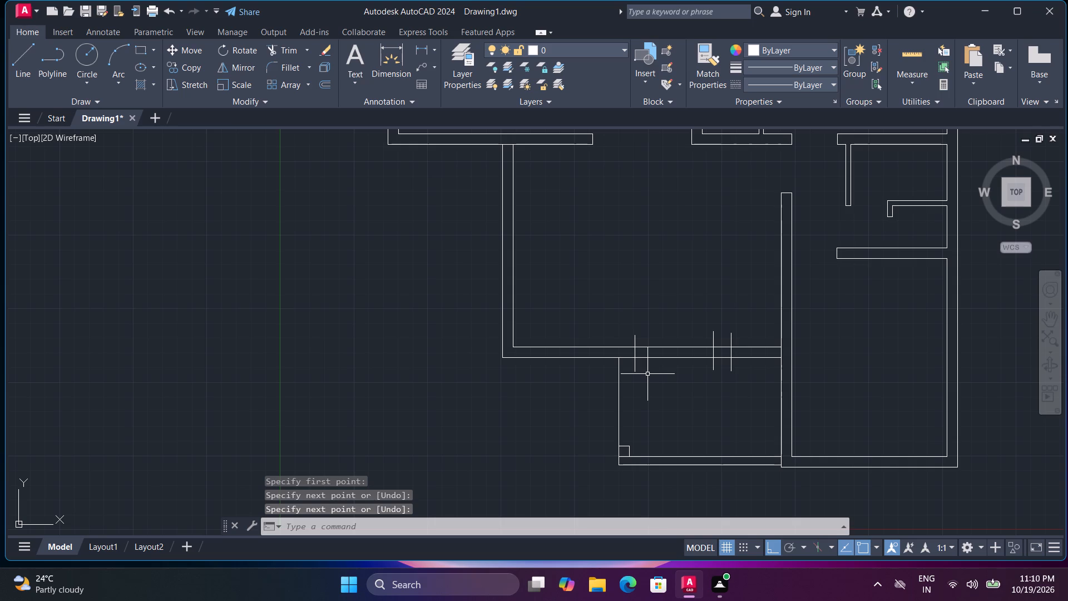
# Trim the three short lines' overhangs and the lower horizontal wall on both sides of the short pier near the vertical partition.
pyautogui.write('tr')
pyautogui.press('space')
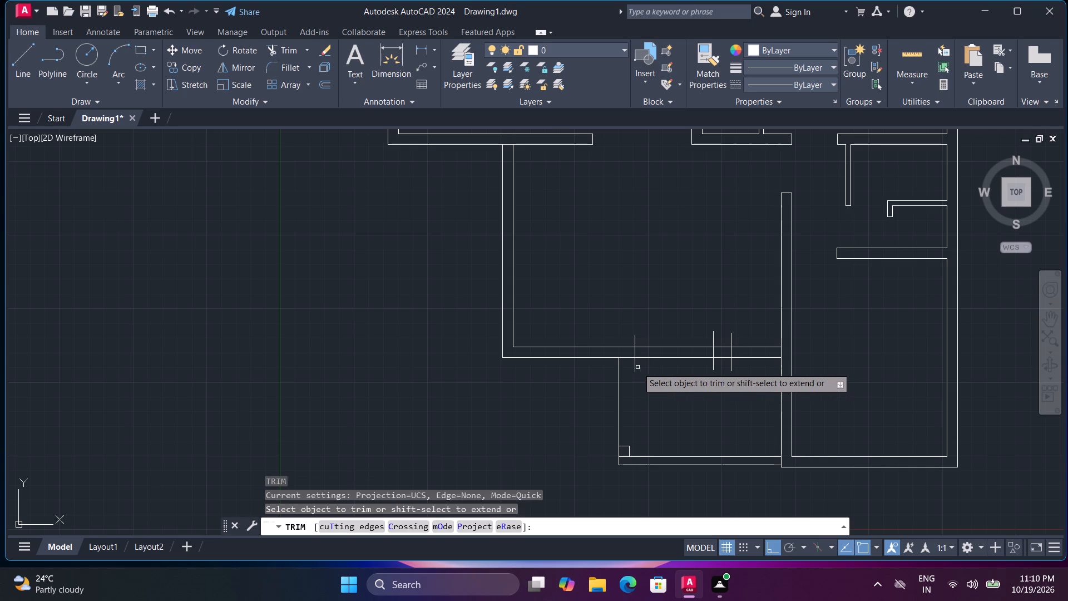
pyautogui.click(626, 364)
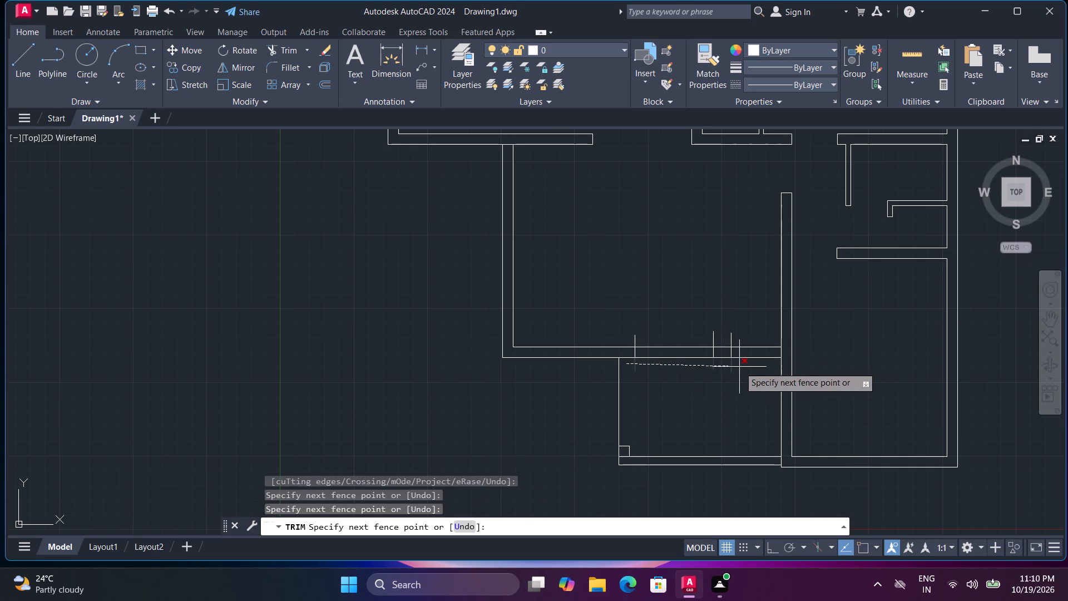
pyautogui.click(739, 367)
pyautogui.click(681, 370)
pyautogui.click(675, 334)
pyautogui.click(630, 339)
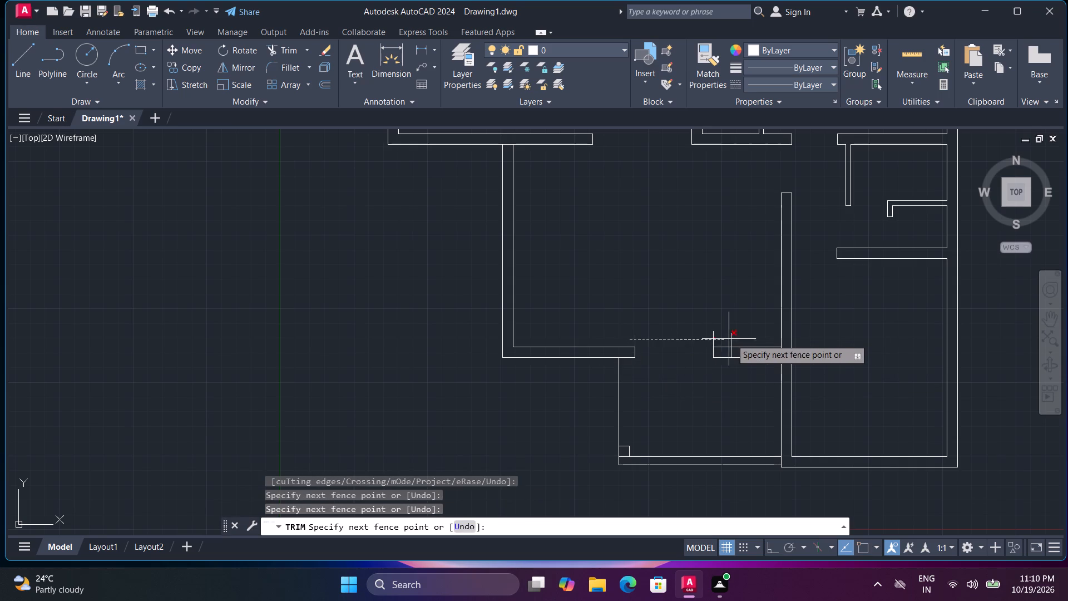
pyautogui.click(737, 339)
pyautogui.click(741, 341)
pyautogui.click(759, 370)
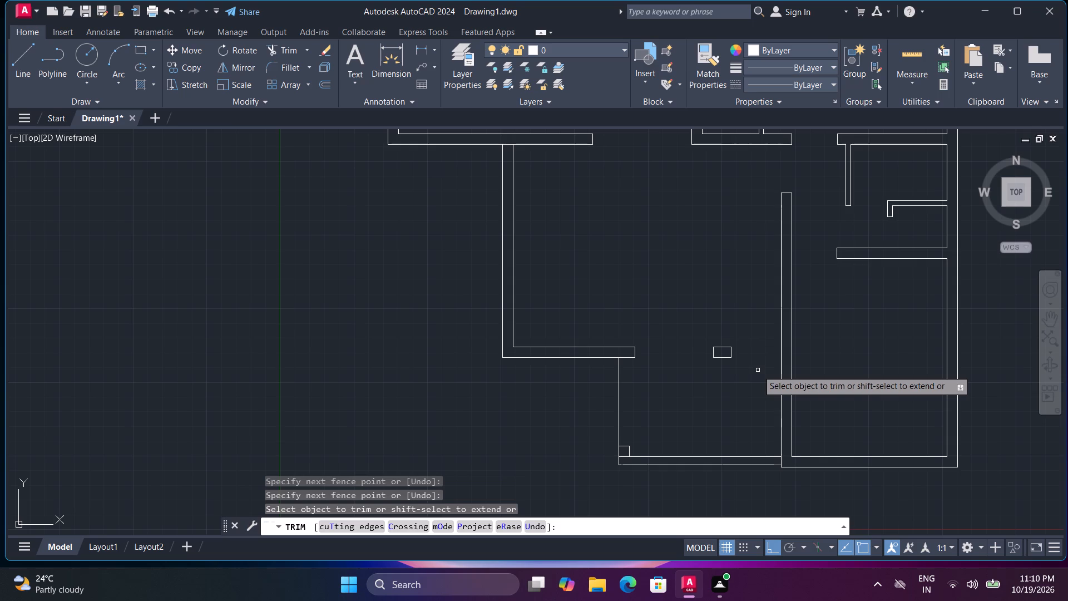
pyautogui.press('space')
# Draw a horizontal line across the opening from the midpoint of the lower wall's end to the pier's left side.
pyautogui.scroll(-2, 743, 377)
pyautogui.scroll(1, 721, 371)
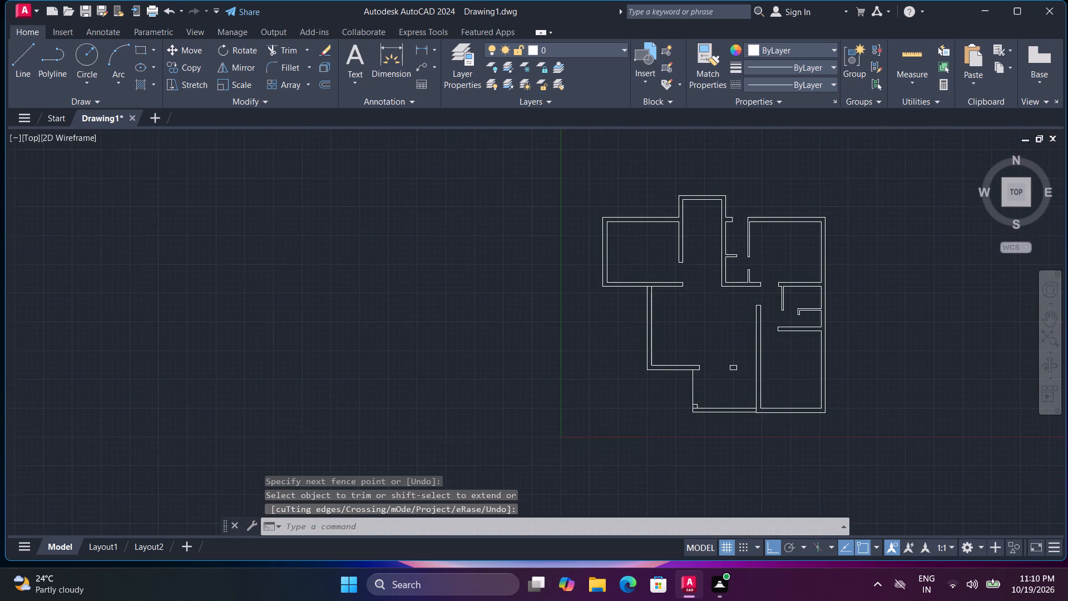
pyautogui.scroll(1, 721, 371)
pyautogui.write('l')
pyautogui.press('space')
pyautogui.scroll(2, 698, 367)
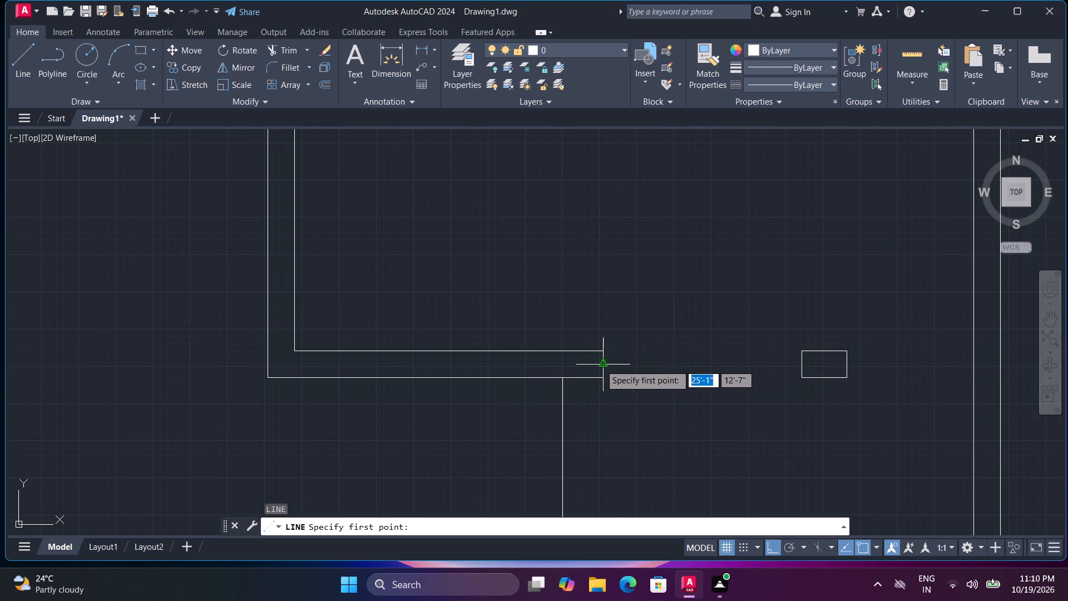
pyautogui.click(600, 364)
pyautogui.click(800, 367)
pyautogui.press('space')
# Draw a short horizontal line across the central room's left wall, just above its inside bottom corner.
pyautogui.scroll(-1, 785, 374)
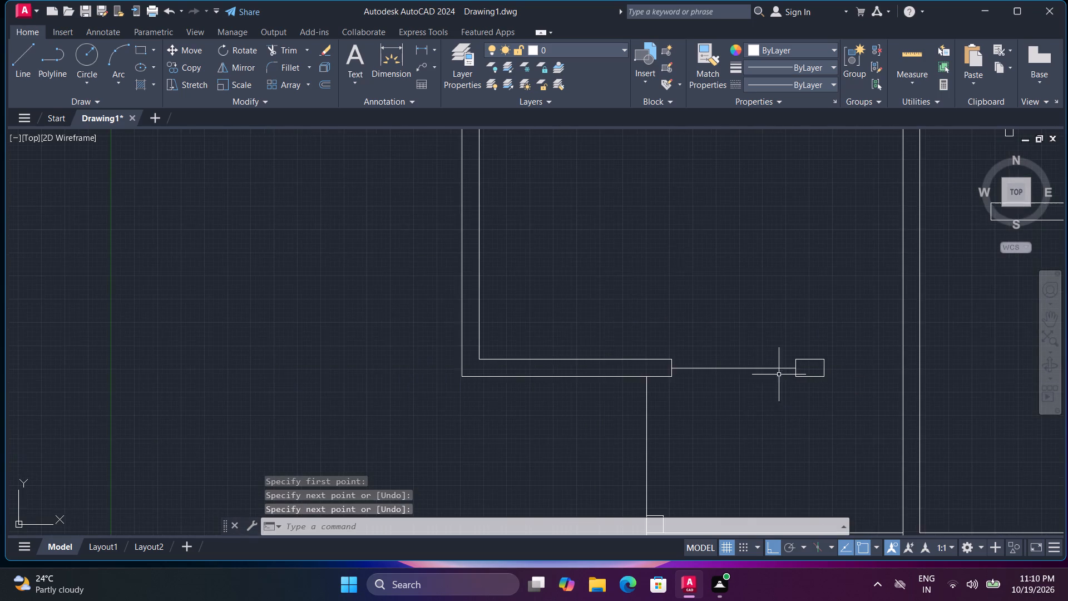
pyautogui.scroll(-2, 748, 377)
pyautogui.scroll(-1, 710, 342)
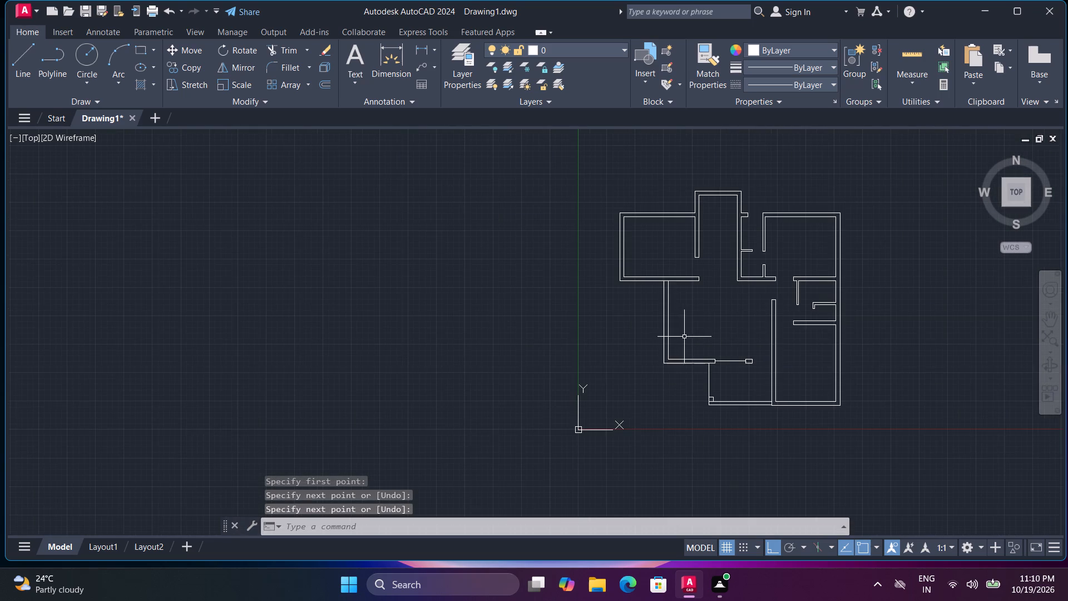
pyautogui.moveTo(693, 338); pyautogui.dragTo(728, 368, button='middle')
pyautogui.scroll(-1, 716, 354)
pyautogui.scroll(3, 719, 367)
pyautogui.write('l')
pyautogui.press('space')
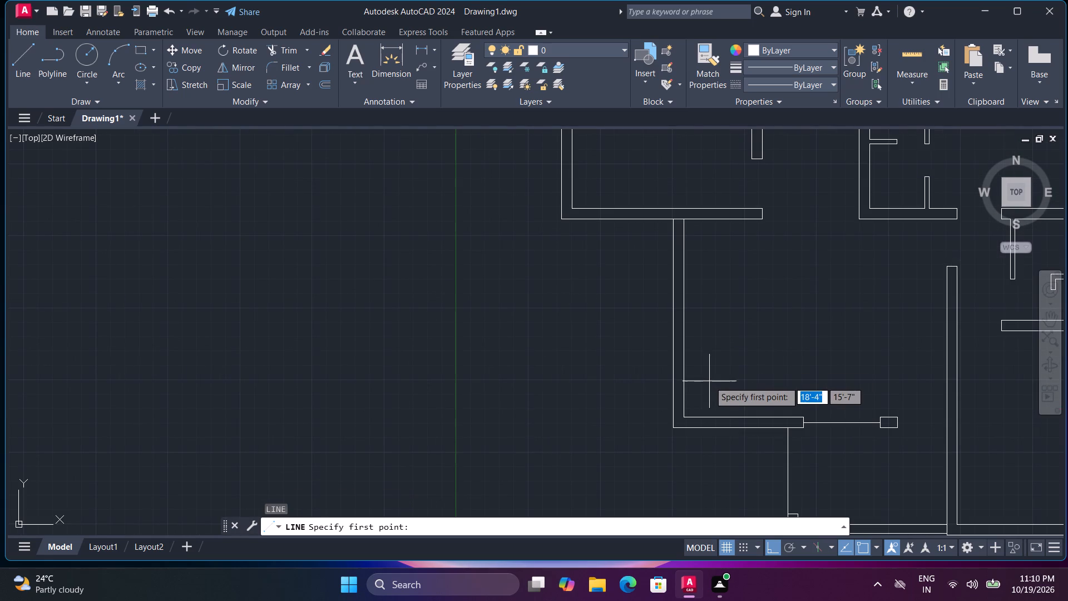
pyautogui.scroll(2, 694, 402)
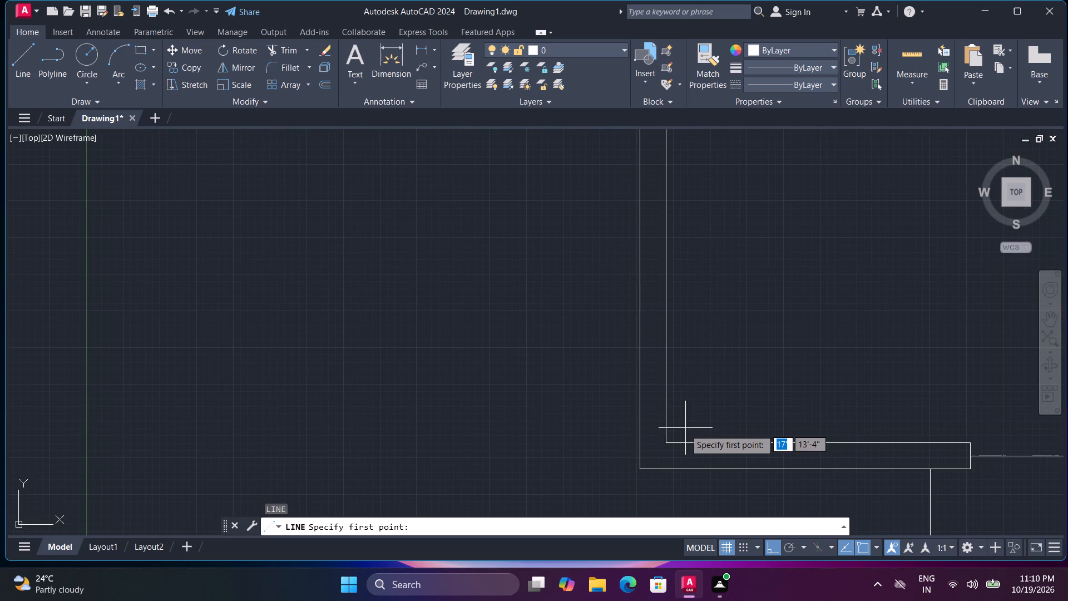
pyautogui.click(682, 431)
pyautogui.click(613, 425)
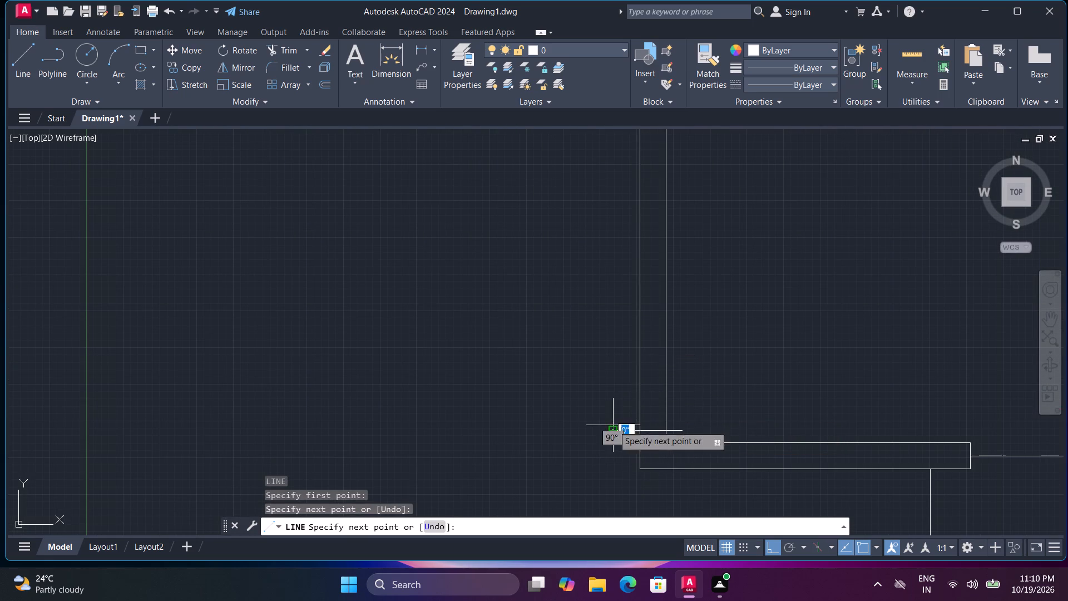
pyautogui.press('space')
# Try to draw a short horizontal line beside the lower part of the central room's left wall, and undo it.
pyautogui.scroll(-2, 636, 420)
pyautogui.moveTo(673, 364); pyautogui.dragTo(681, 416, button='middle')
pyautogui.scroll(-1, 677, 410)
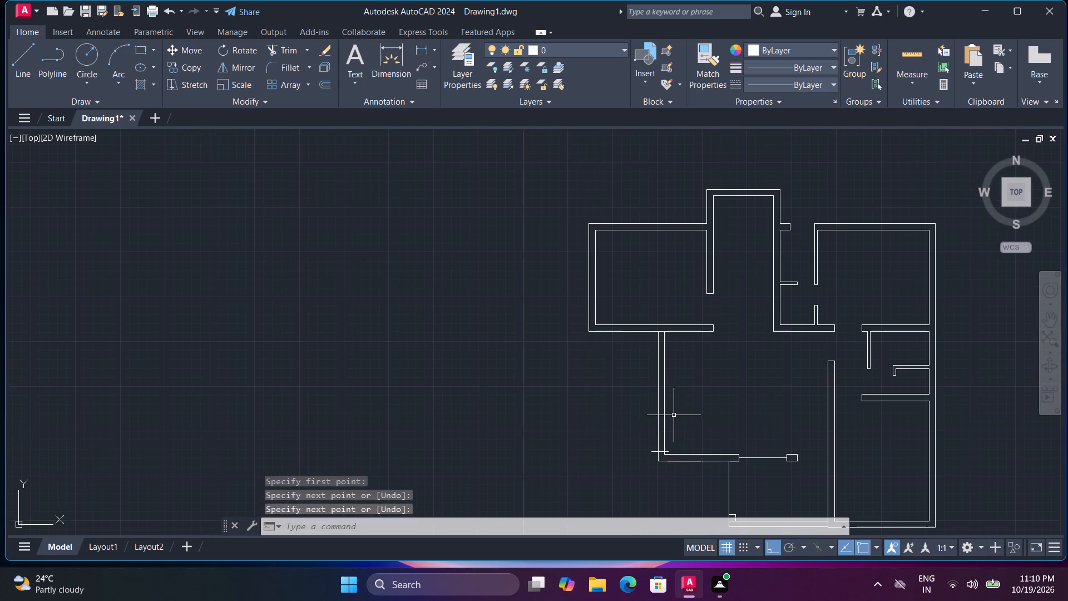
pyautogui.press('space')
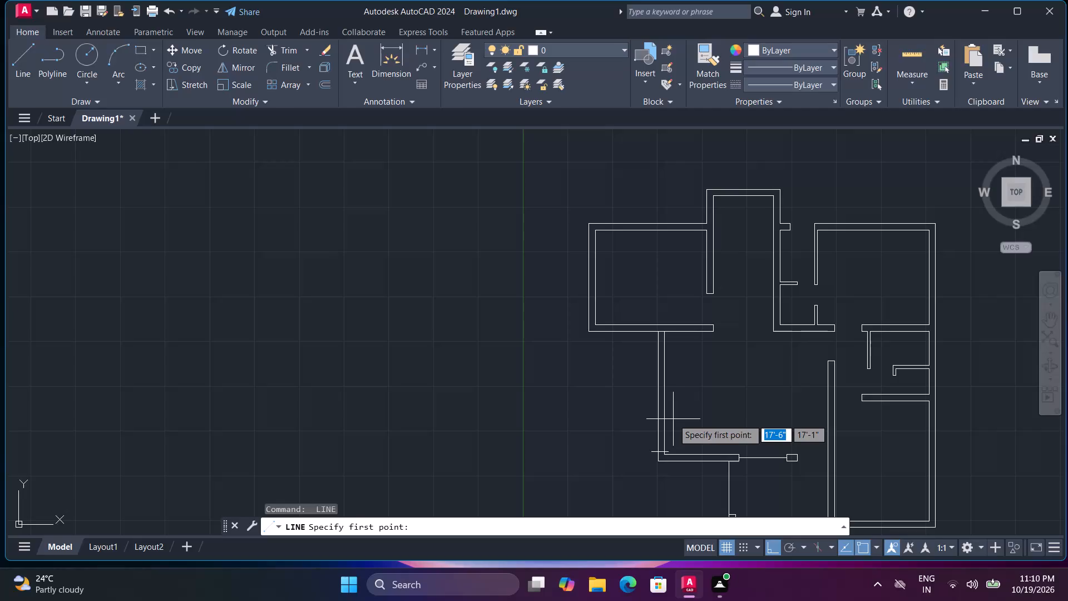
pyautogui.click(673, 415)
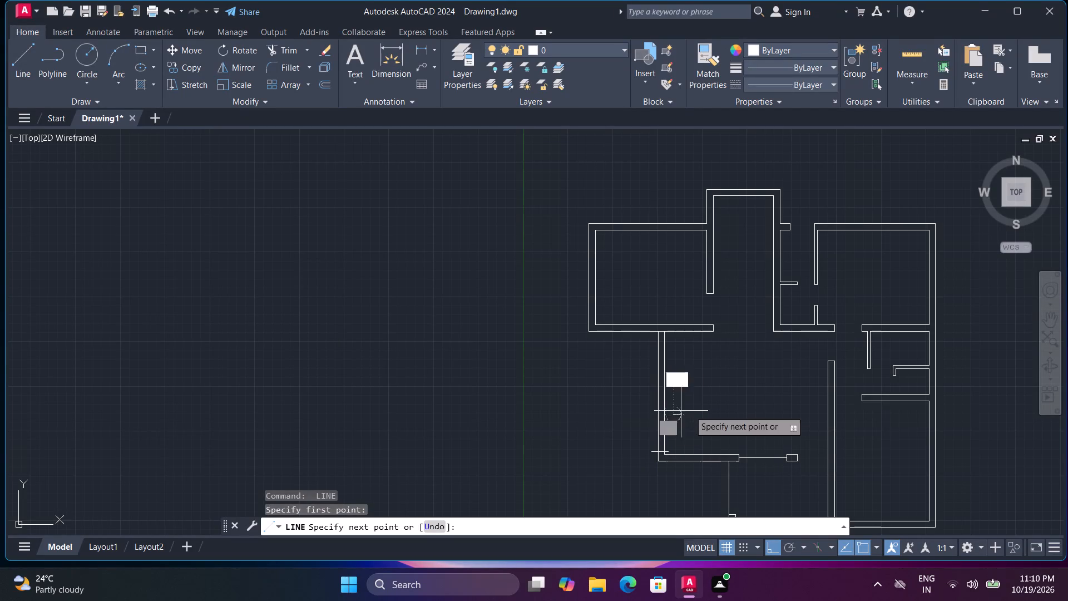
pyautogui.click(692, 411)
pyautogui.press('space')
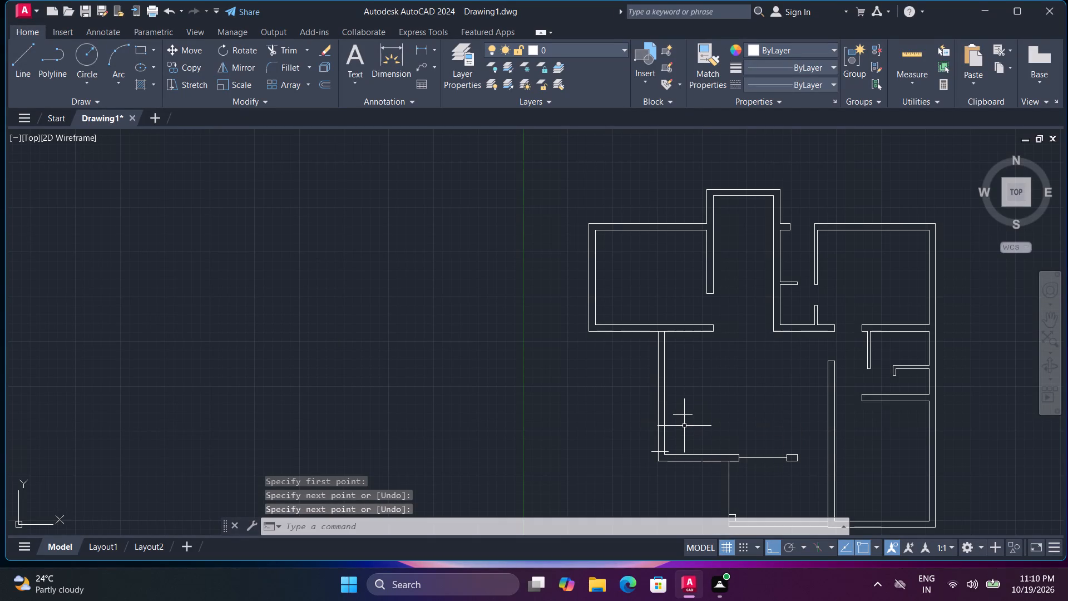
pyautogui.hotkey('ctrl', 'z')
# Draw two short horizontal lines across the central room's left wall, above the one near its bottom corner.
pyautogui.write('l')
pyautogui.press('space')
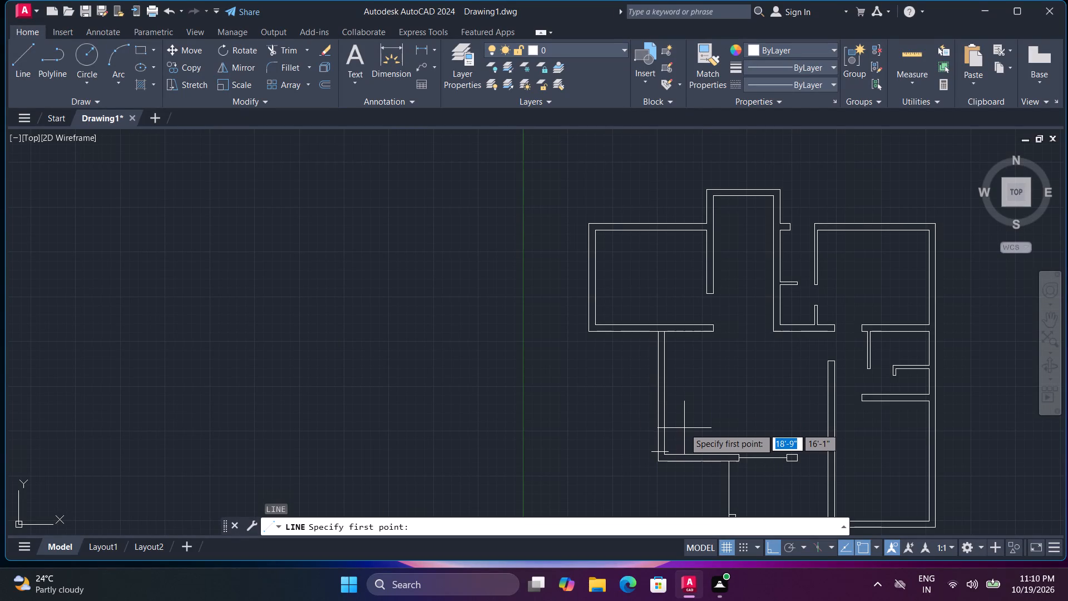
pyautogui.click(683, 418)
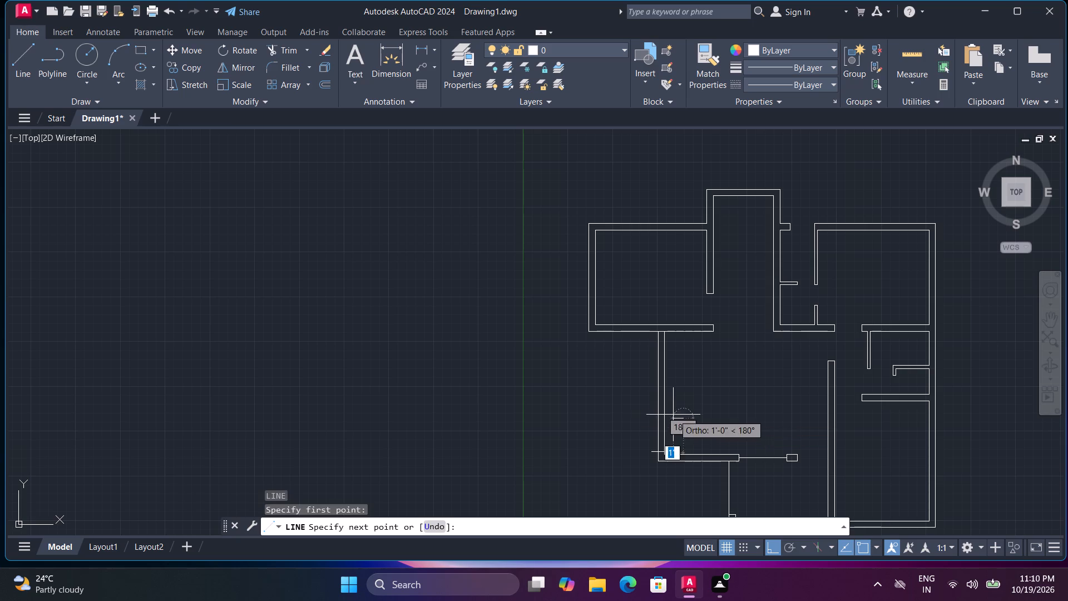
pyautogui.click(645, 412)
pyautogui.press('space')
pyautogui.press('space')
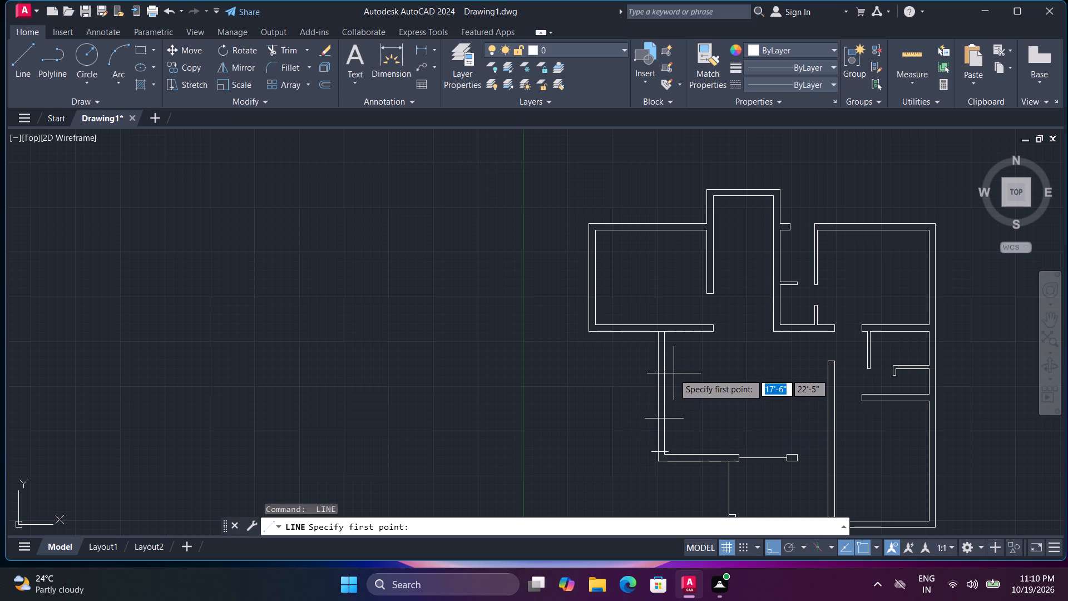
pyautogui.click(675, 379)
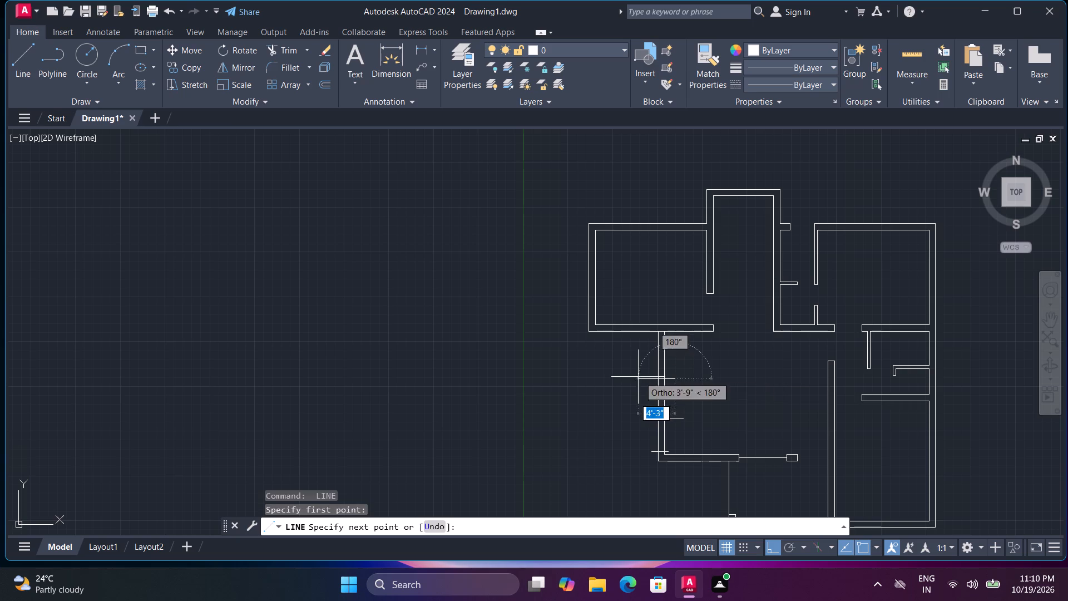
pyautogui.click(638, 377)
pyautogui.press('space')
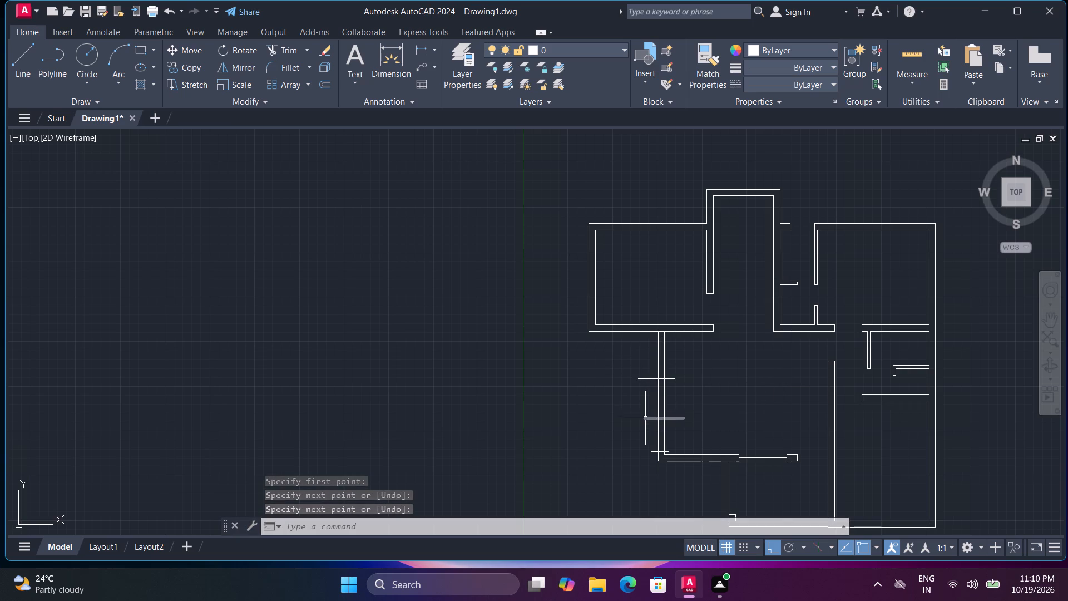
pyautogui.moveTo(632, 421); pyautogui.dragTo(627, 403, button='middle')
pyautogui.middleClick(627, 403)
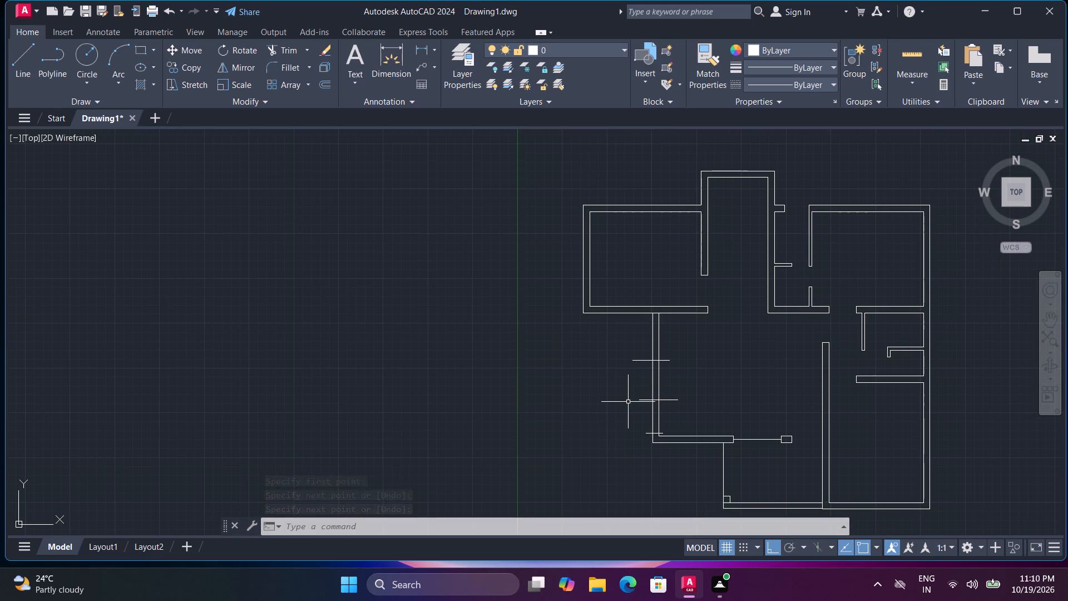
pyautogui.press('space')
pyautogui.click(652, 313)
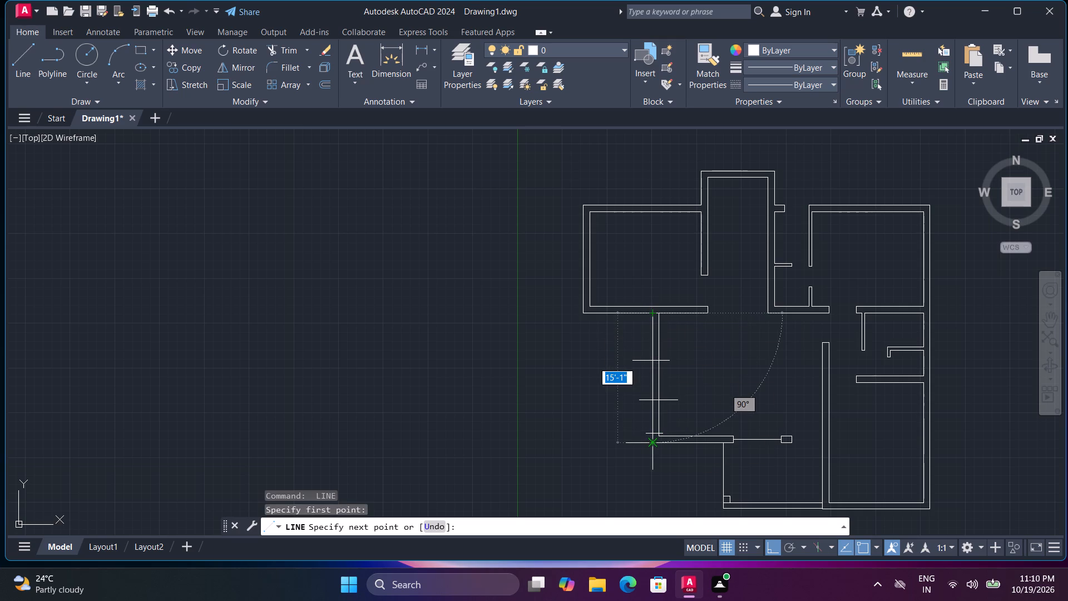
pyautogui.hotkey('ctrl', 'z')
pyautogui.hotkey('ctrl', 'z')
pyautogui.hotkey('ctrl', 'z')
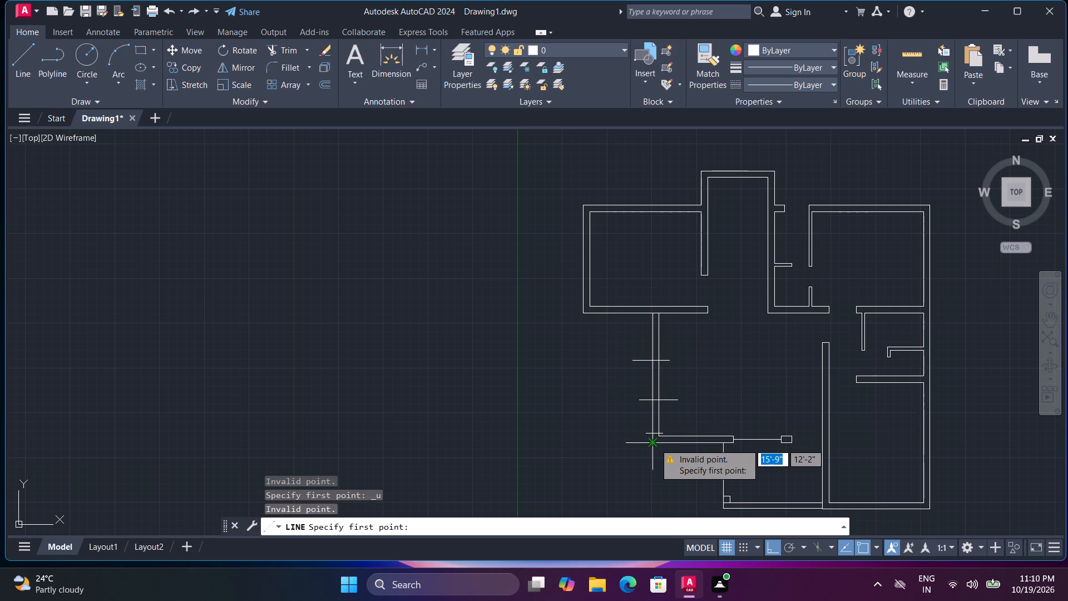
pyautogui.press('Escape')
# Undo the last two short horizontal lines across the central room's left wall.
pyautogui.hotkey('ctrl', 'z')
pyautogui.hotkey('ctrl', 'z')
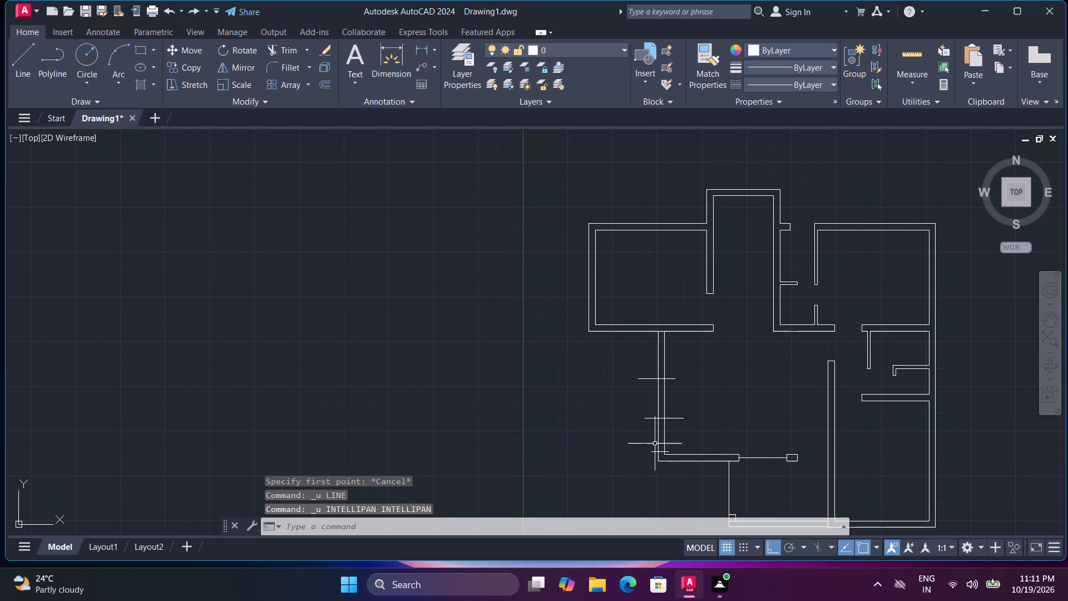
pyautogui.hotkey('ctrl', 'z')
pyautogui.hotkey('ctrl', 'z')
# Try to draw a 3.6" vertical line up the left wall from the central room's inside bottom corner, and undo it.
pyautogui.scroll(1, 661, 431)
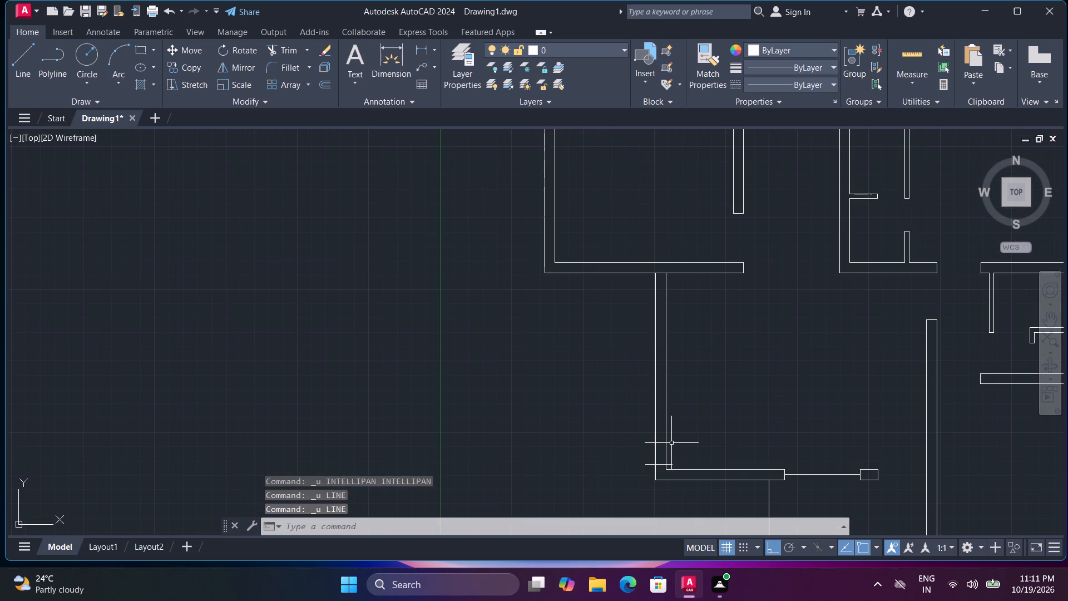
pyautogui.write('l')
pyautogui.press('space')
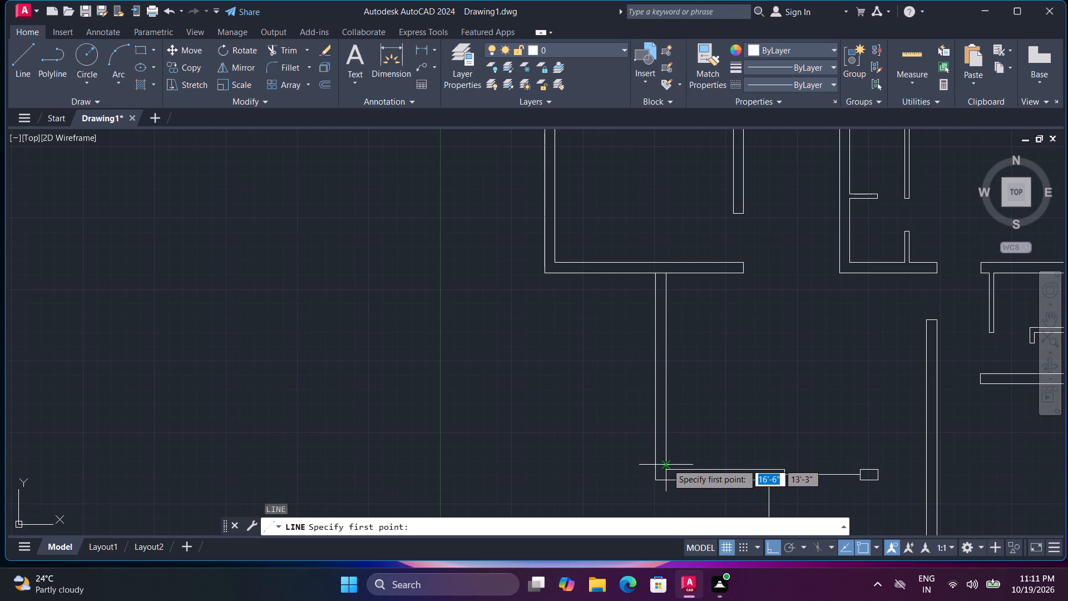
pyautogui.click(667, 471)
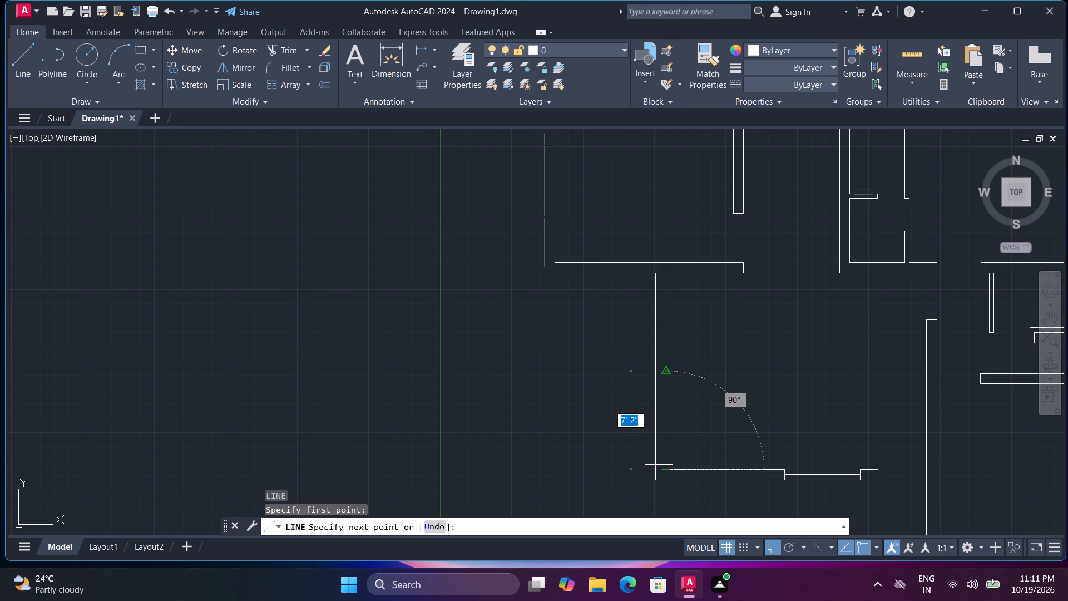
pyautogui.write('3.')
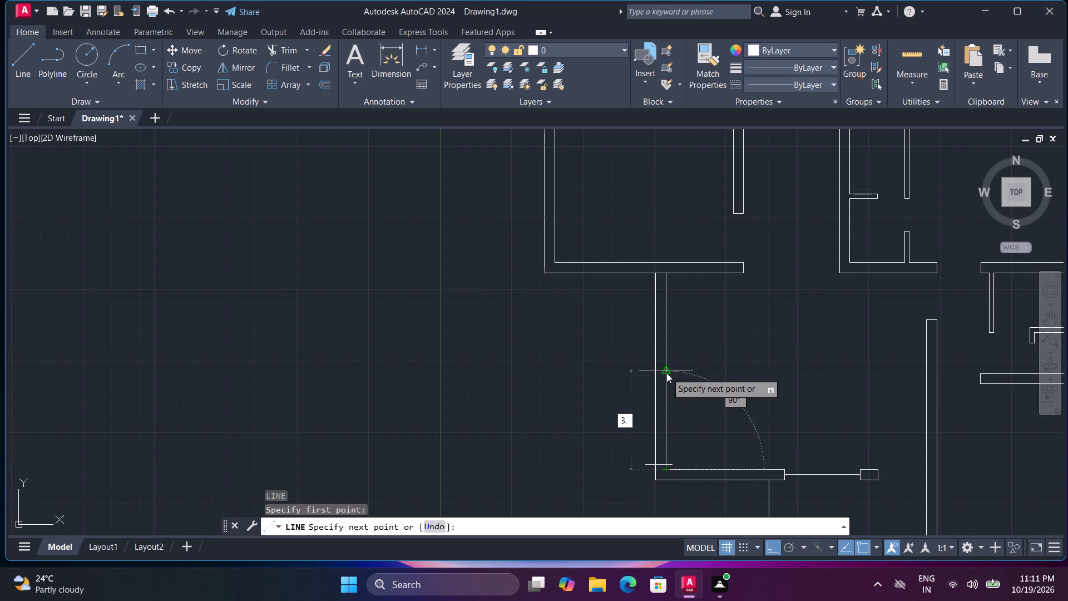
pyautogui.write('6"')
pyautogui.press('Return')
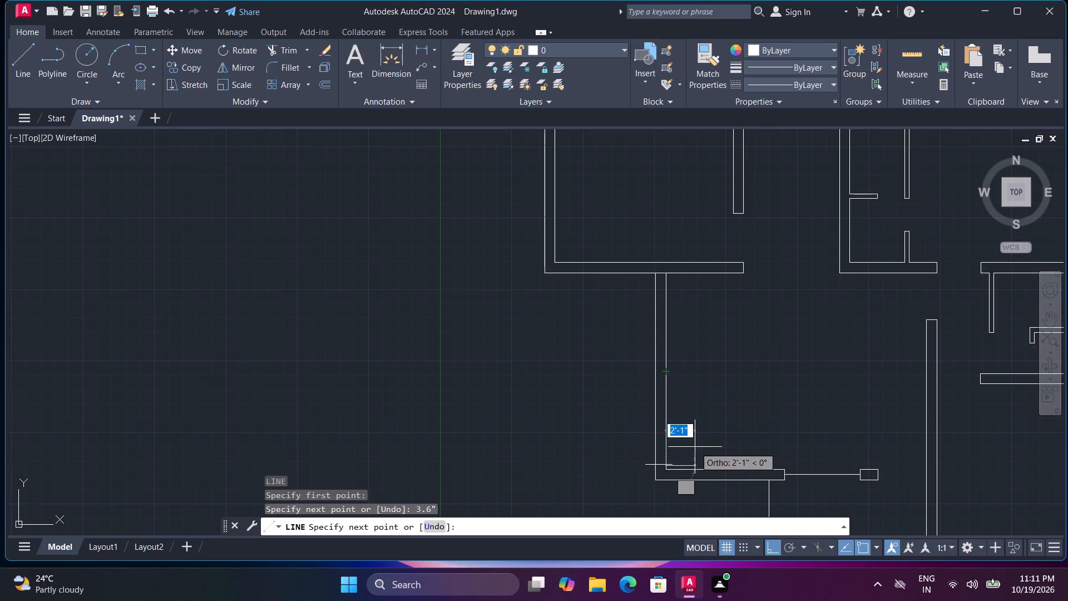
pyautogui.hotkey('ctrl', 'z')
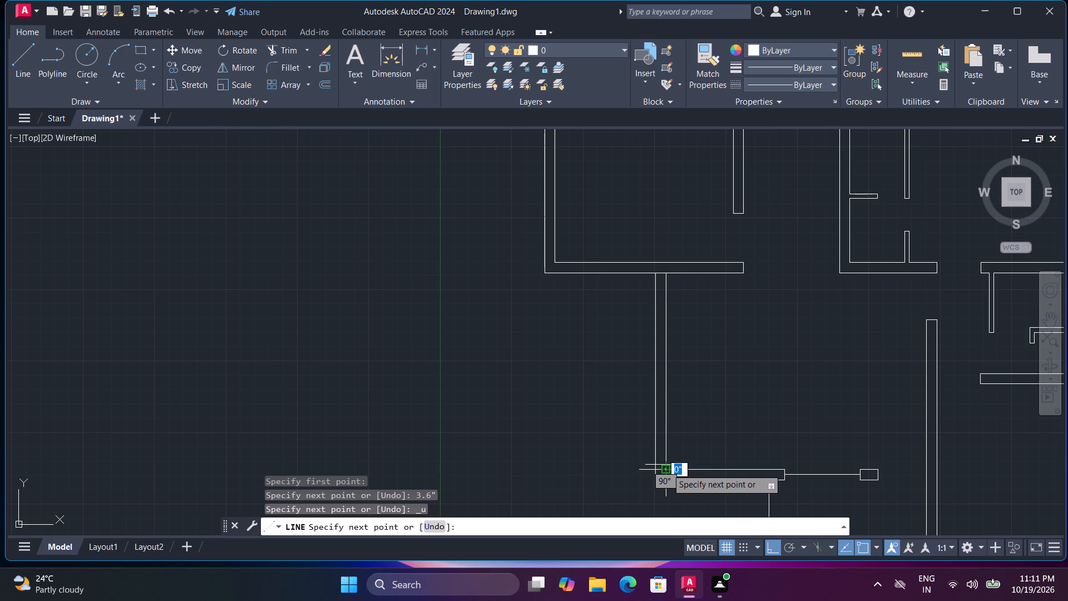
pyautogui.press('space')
# Draw two short horizontal lines across the central room's left wall, spaced above the one near its bottom corner.
pyautogui.press('space')
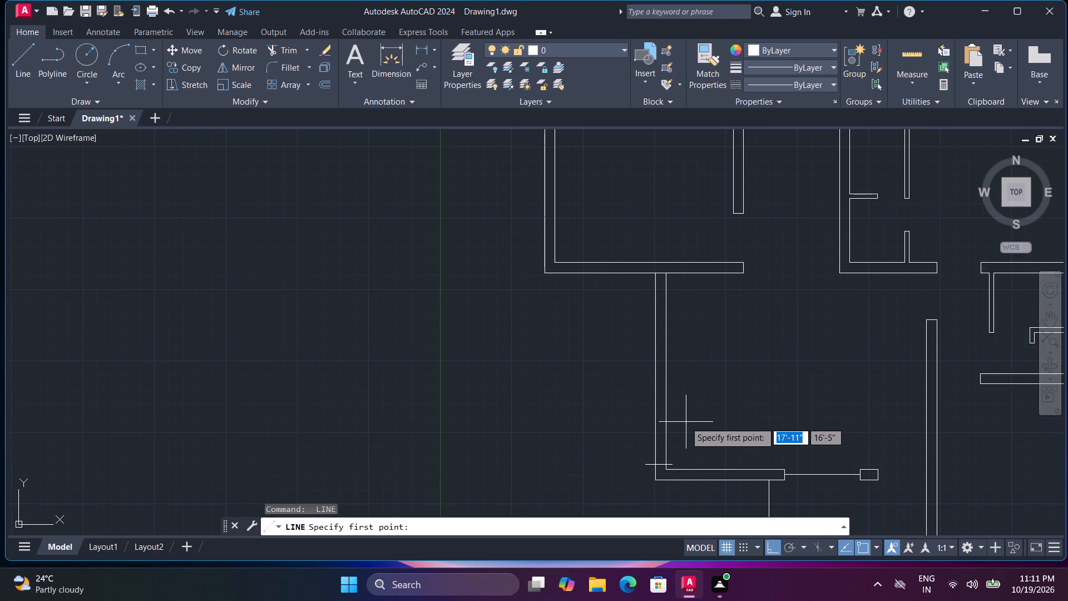
pyautogui.click(683, 405)
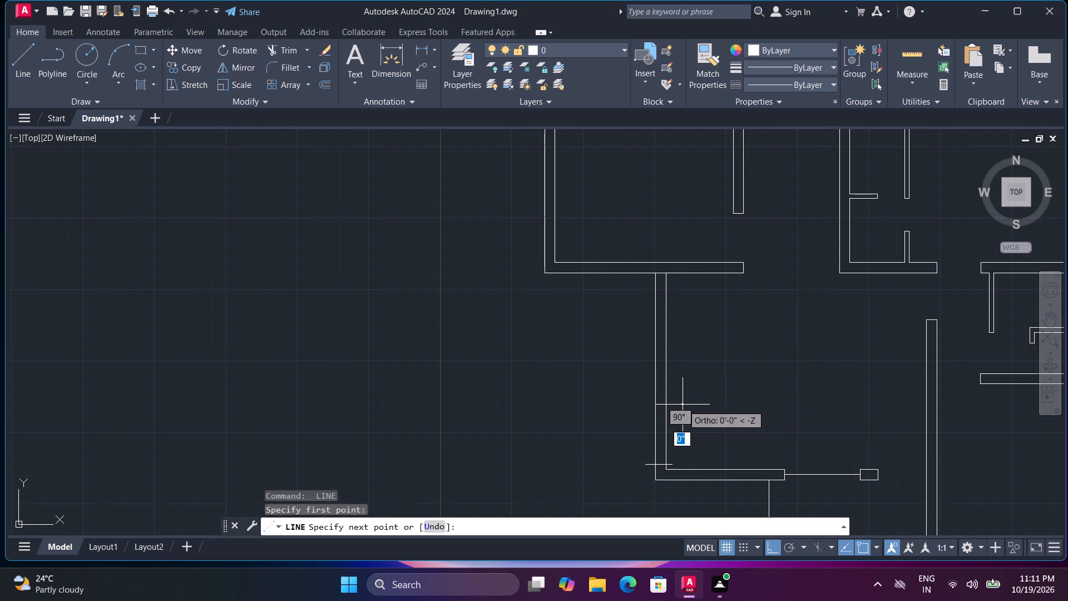
pyautogui.click(636, 405)
pyautogui.press('space')
pyautogui.press('space')
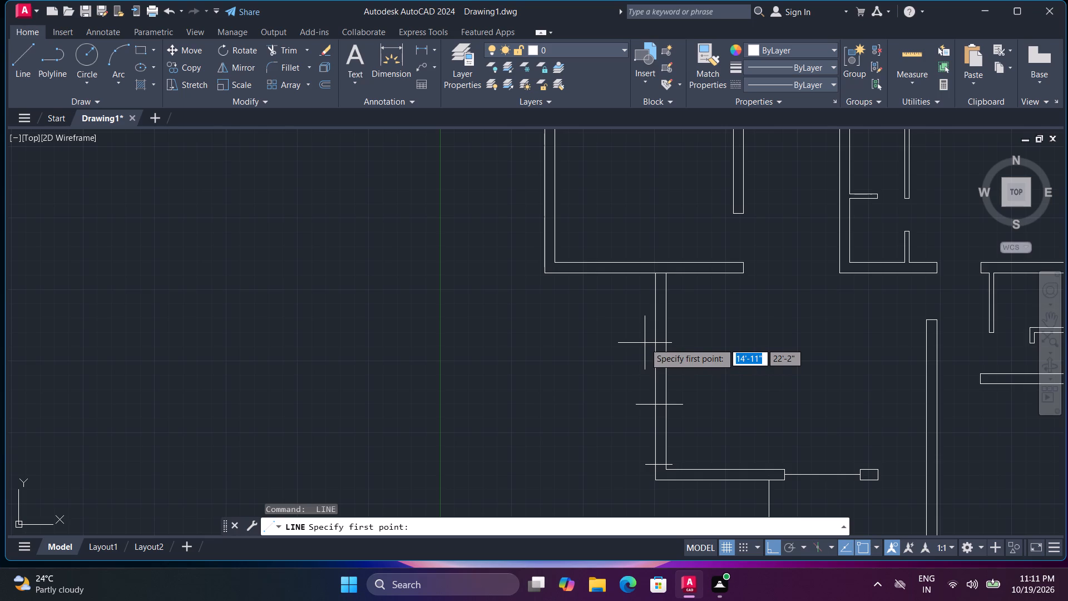
pyautogui.click(645, 343)
pyautogui.click(675, 343)
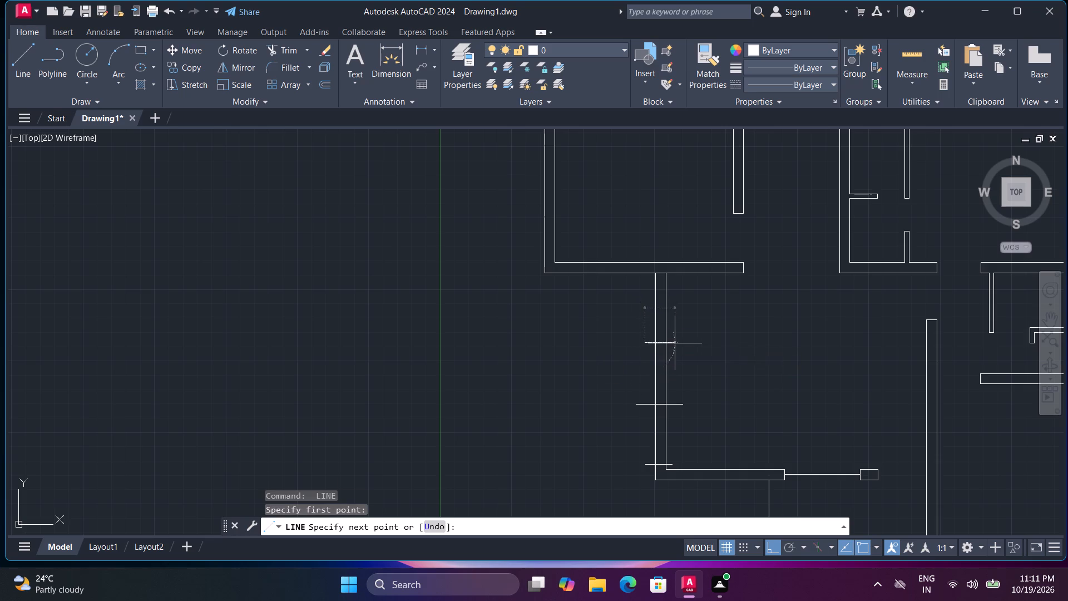
pyautogui.press('space')
# Trim the central room's left wall below the middle cut line and above the upper one, including both lines' overhangs, leaving a closed pier.
pyautogui.scroll(-1, 702, 374)
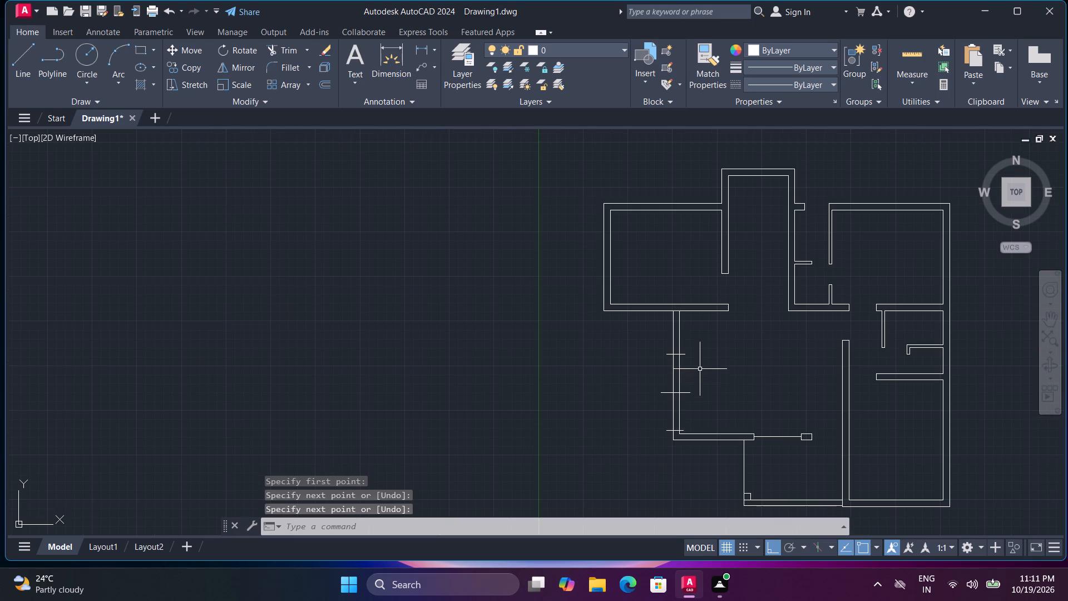
pyautogui.write('tr')
pyautogui.press('space')
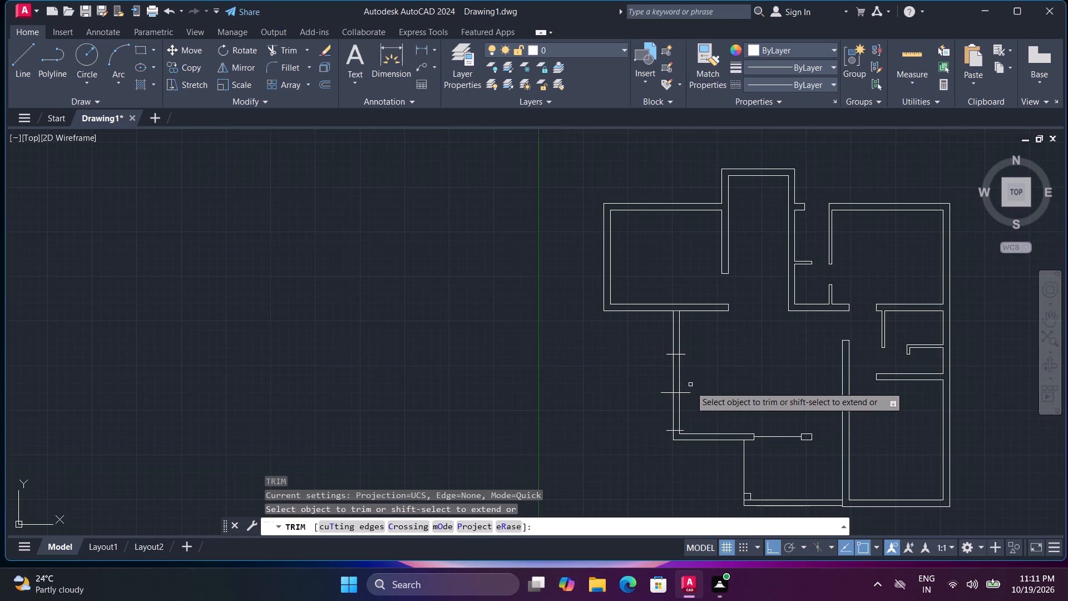
pyautogui.click(694, 409)
pyautogui.click(664, 406)
pyautogui.click(668, 398)
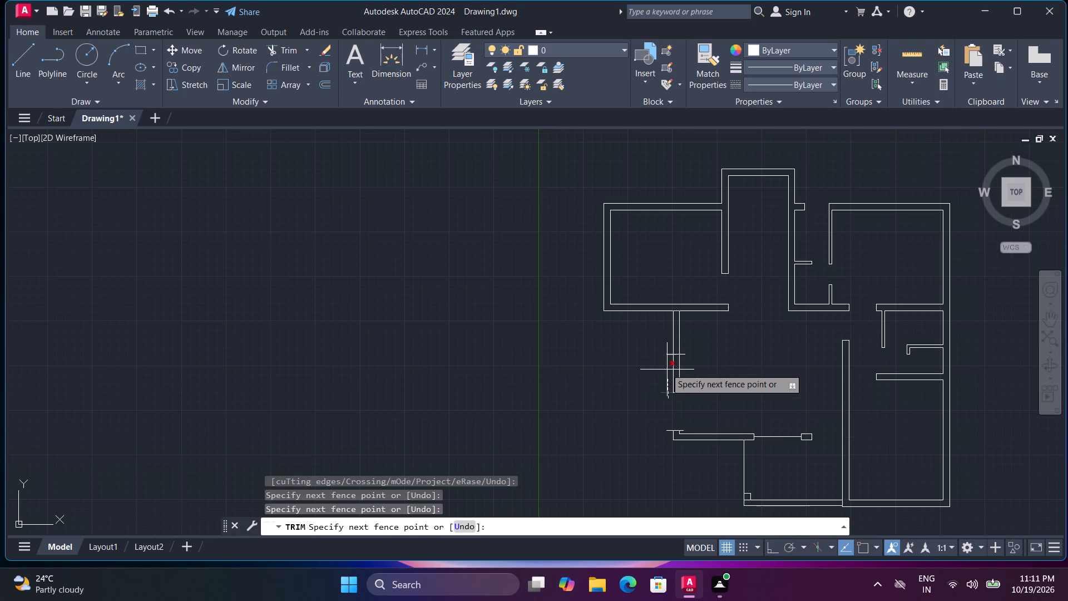
pyautogui.doubleClick(669, 346)
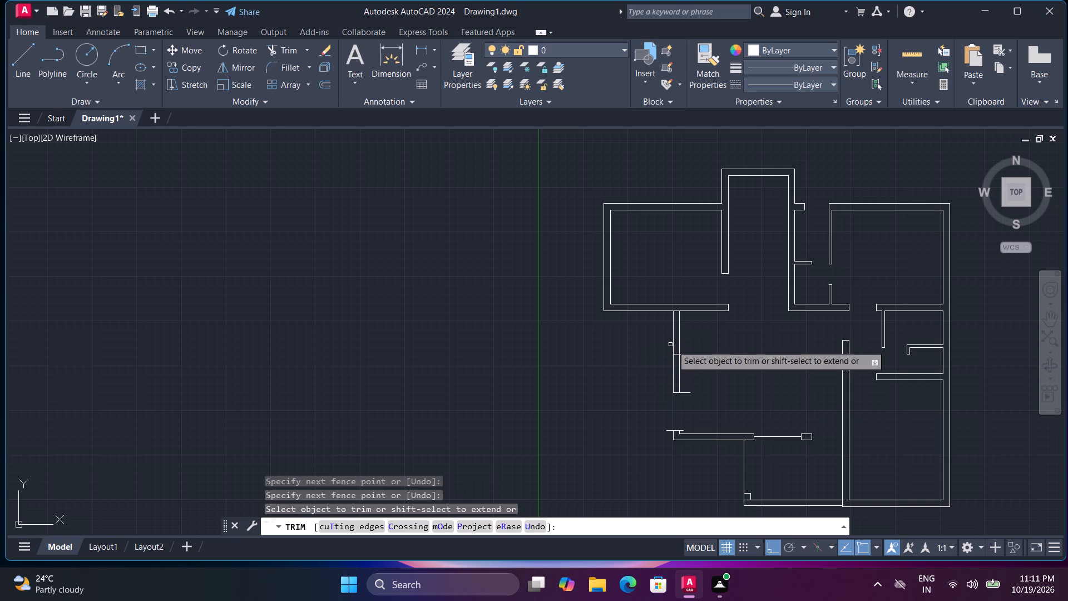
pyautogui.click(688, 349)
pyautogui.click(673, 339)
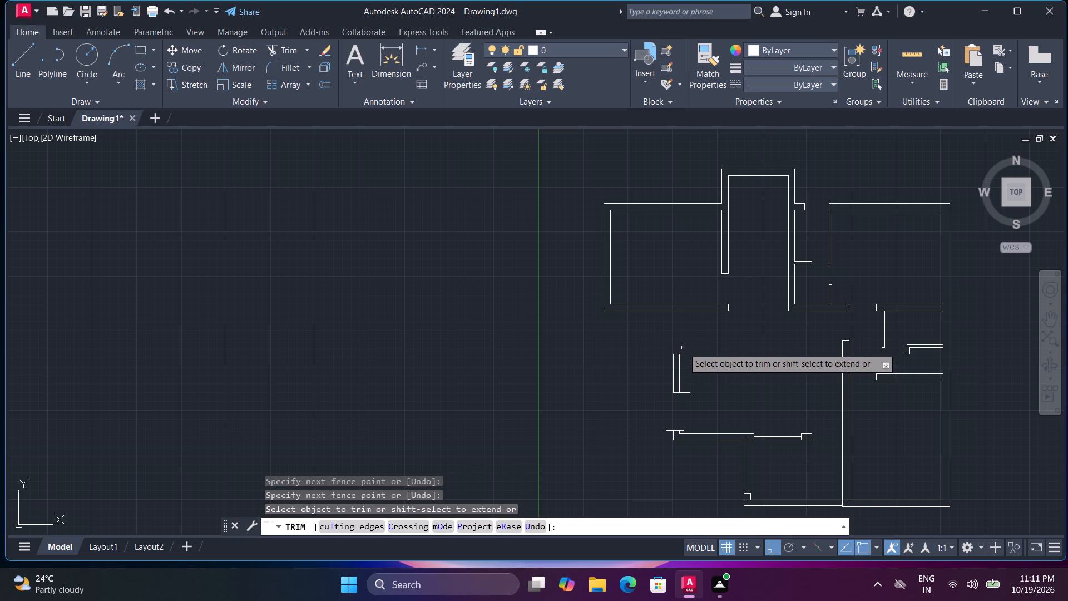
pyautogui.click(683, 347)
pyautogui.click(684, 401)
pyautogui.press('space')
# Trim the overhanging ends of the lowest cut line at the central room's bottom-left corner.
pyautogui.scroll(-2, 694, 377)
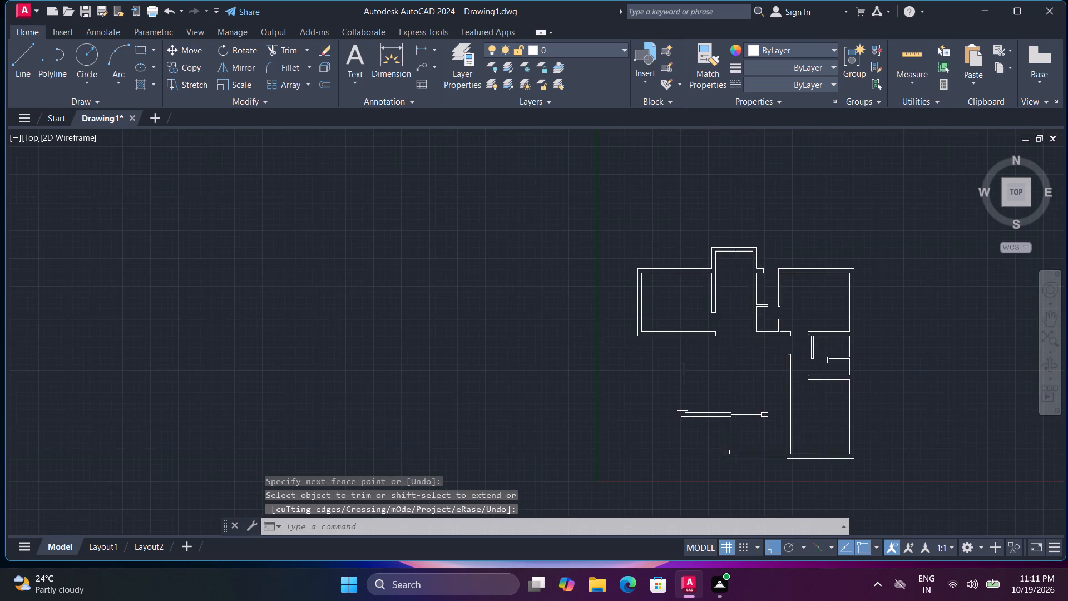
pyautogui.scroll(3, 684, 401)
pyautogui.press('space')
pyautogui.click(679, 398)
pyautogui.click(679, 380)
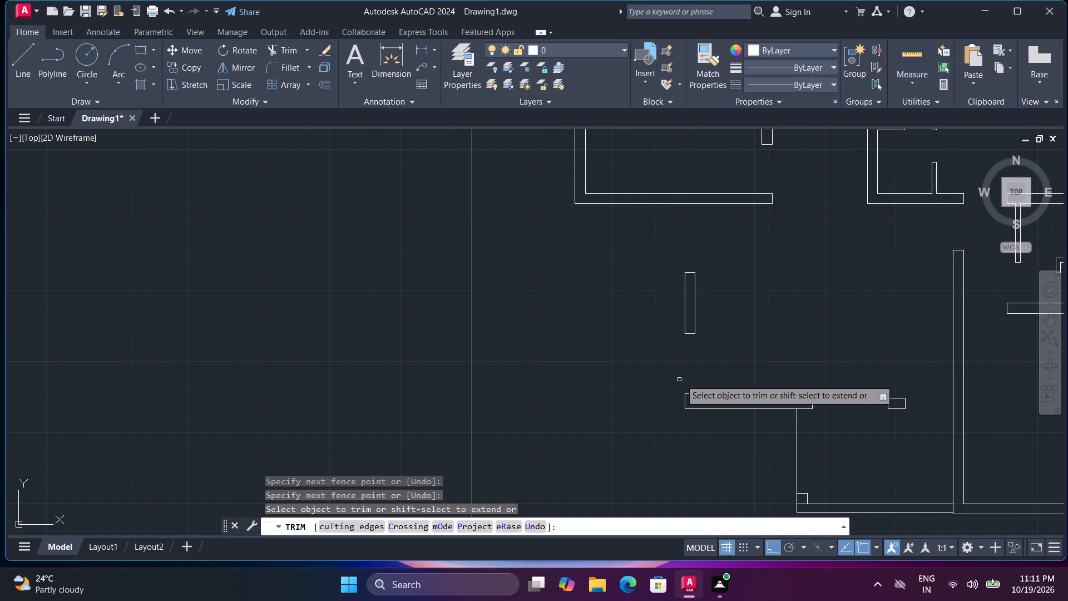
pyautogui.click(699, 392)
pyautogui.scroll(-2, 701, 390)
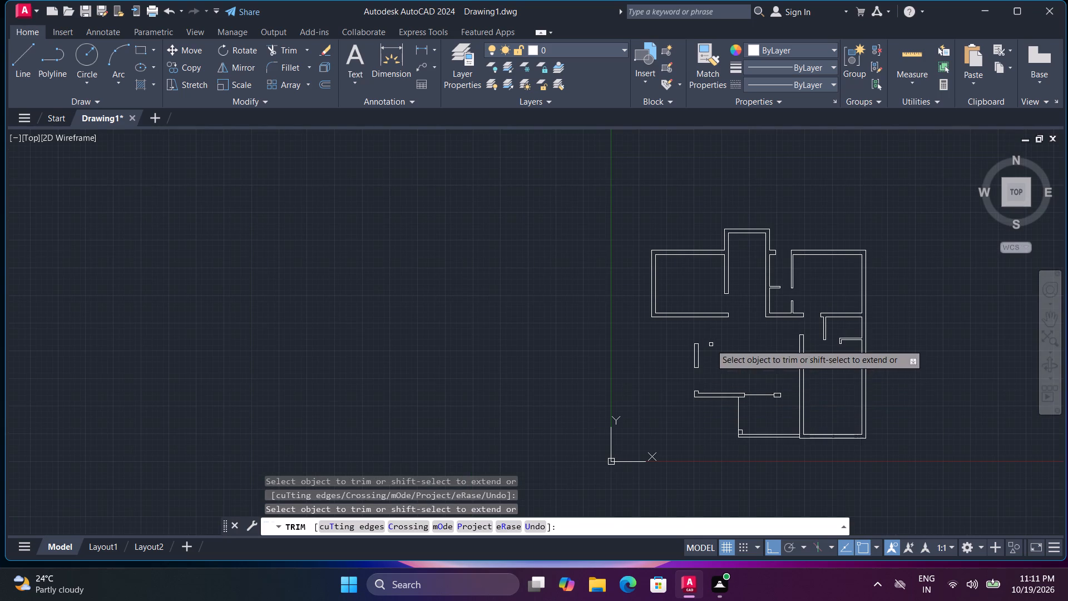
pyautogui.moveTo(710, 344); pyautogui.dragTo(723, 429, button='middle')
pyautogui.press('Escape')
# Draw two short vertical lines across the bottom wall of the upper-left room, in its left half.
pyautogui.write('l')
pyautogui.press('space')
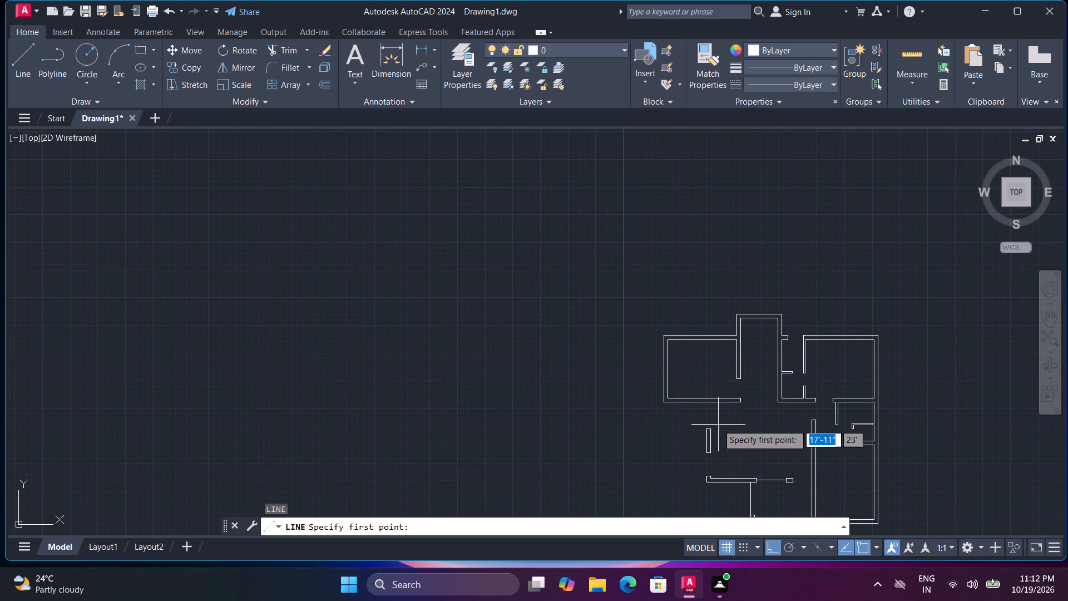
pyautogui.scroll(2, 683, 422)
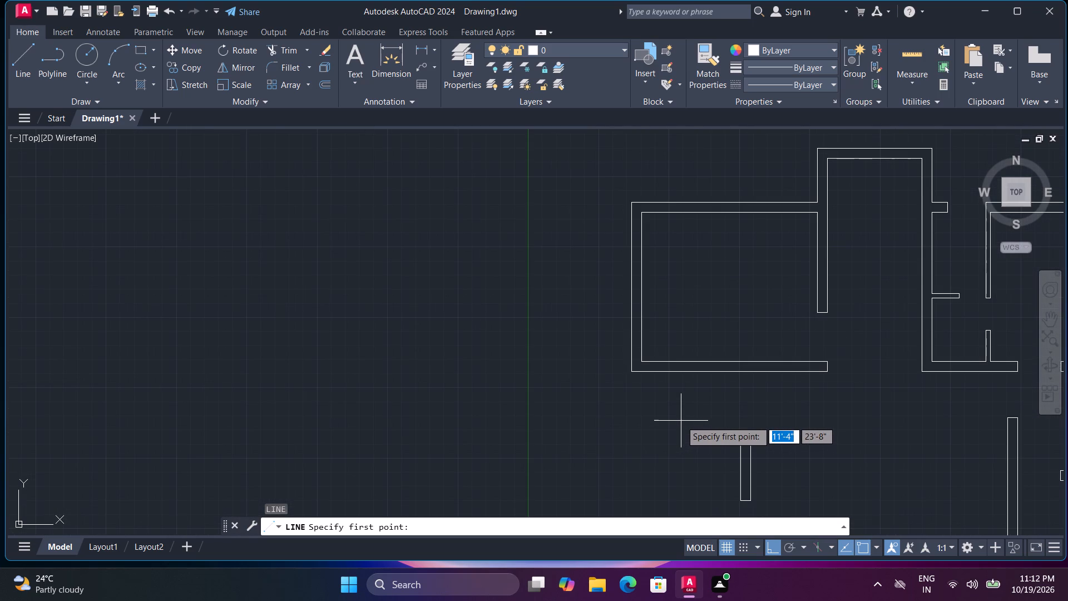
pyautogui.moveTo(673, 319); pyautogui.dragTo(681, 386, button='middle')
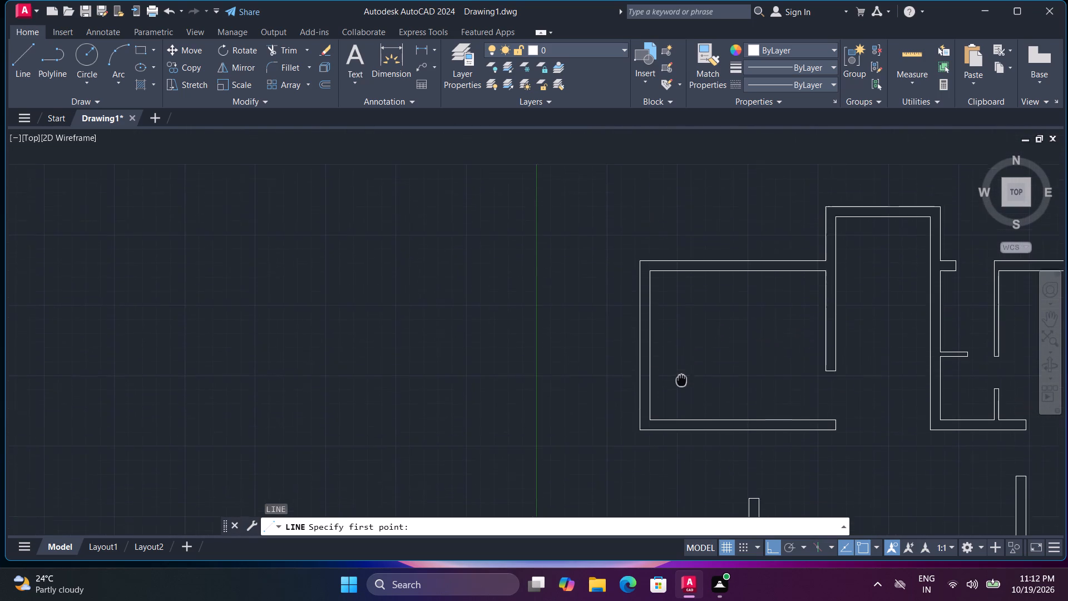
pyautogui.moveTo(681, 386); pyautogui.dragTo(681, 400, button='middle')
pyautogui.click(691, 465)
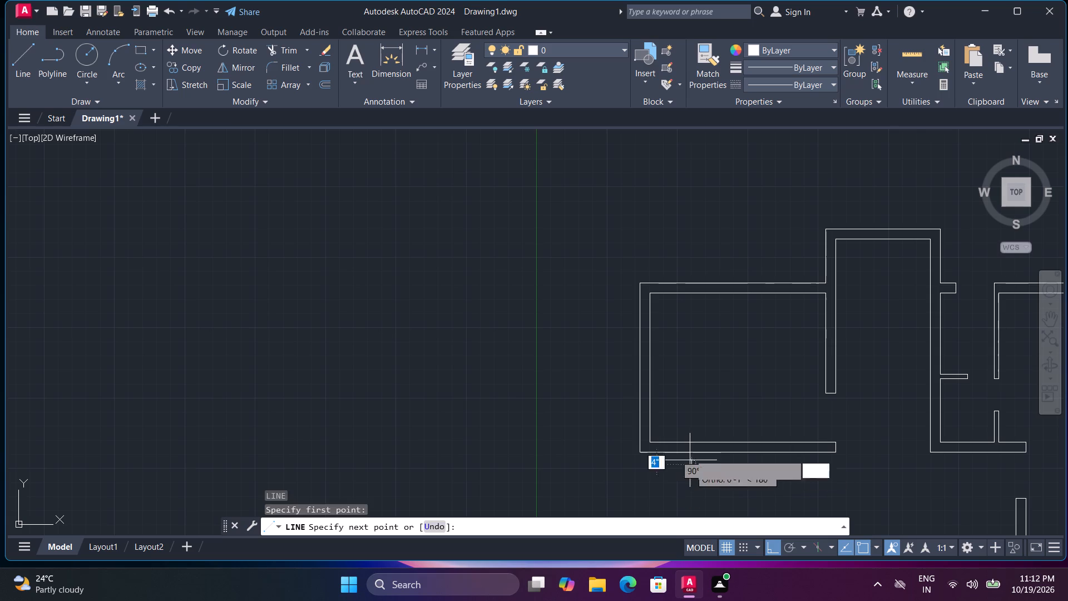
pyautogui.click(695, 403)
pyautogui.moveTo(708, 450); pyautogui.dragTo(688, 384, button='middle')
pyautogui.press('space')
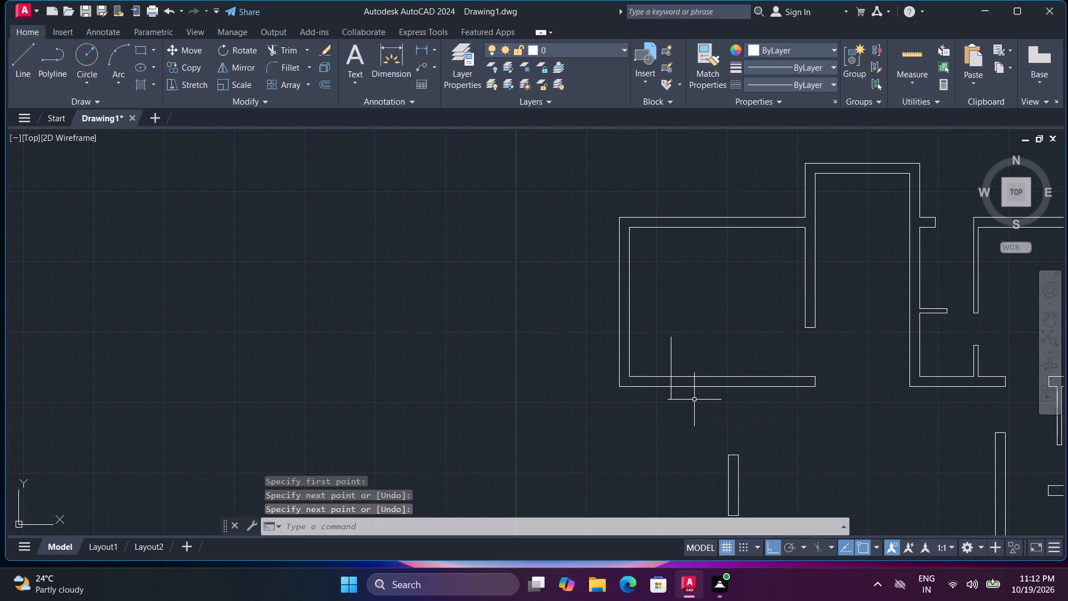
pyautogui.press('space')
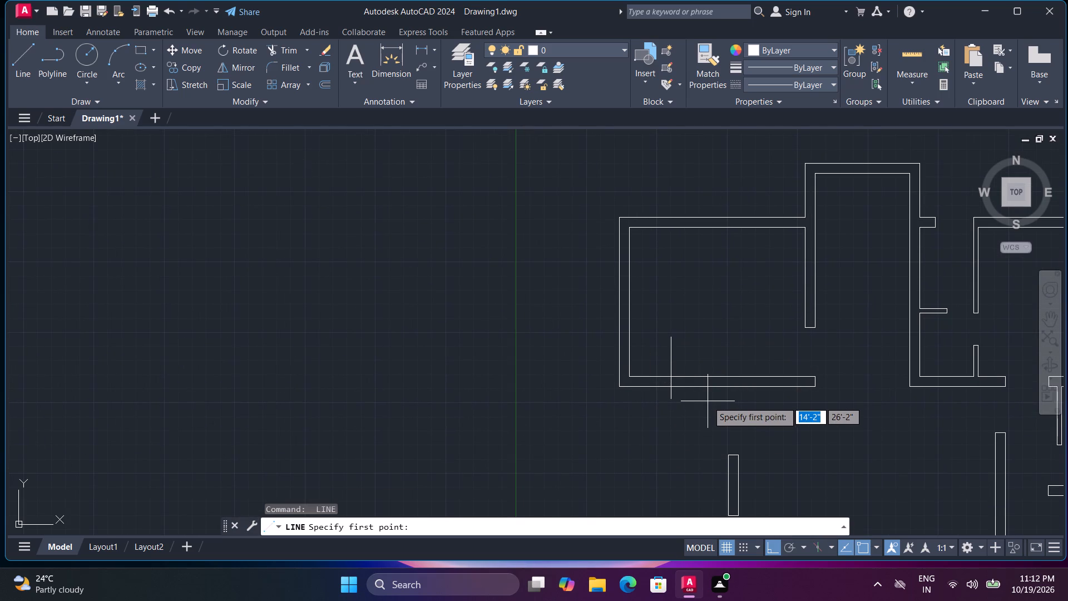
pyautogui.click(708, 401)
pyautogui.click(709, 354)
pyautogui.press('space')
# Draw a short vertical line closing the upper-left room's top wall where it meets the taller middle room.
pyautogui.scroll(-1, 708, 386)
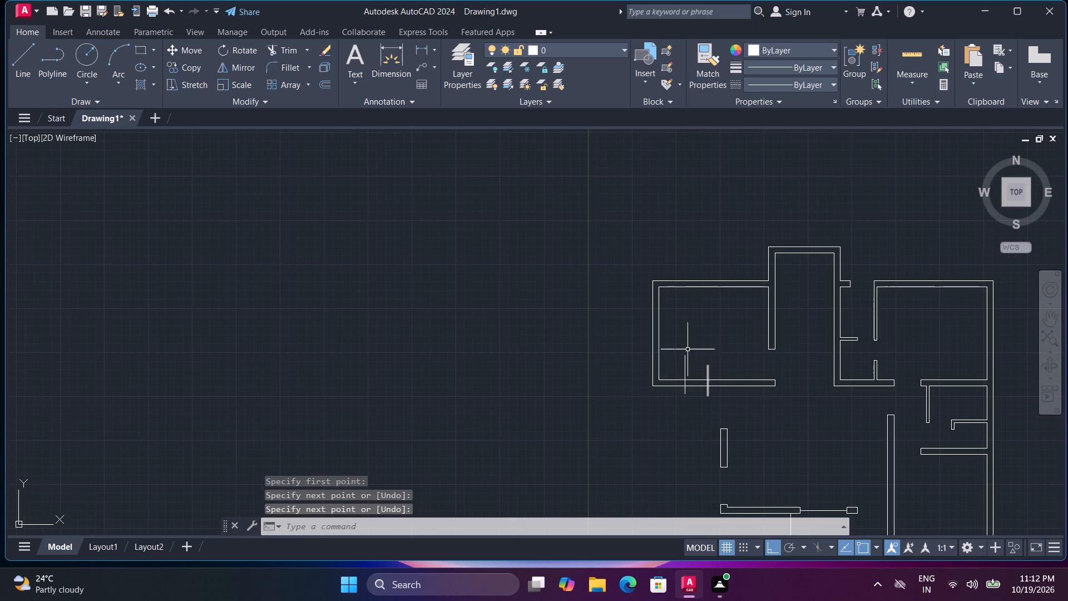
pyautogui.moveTo(687, 343); pyautogui.dragTo(700, 379, button='middle')
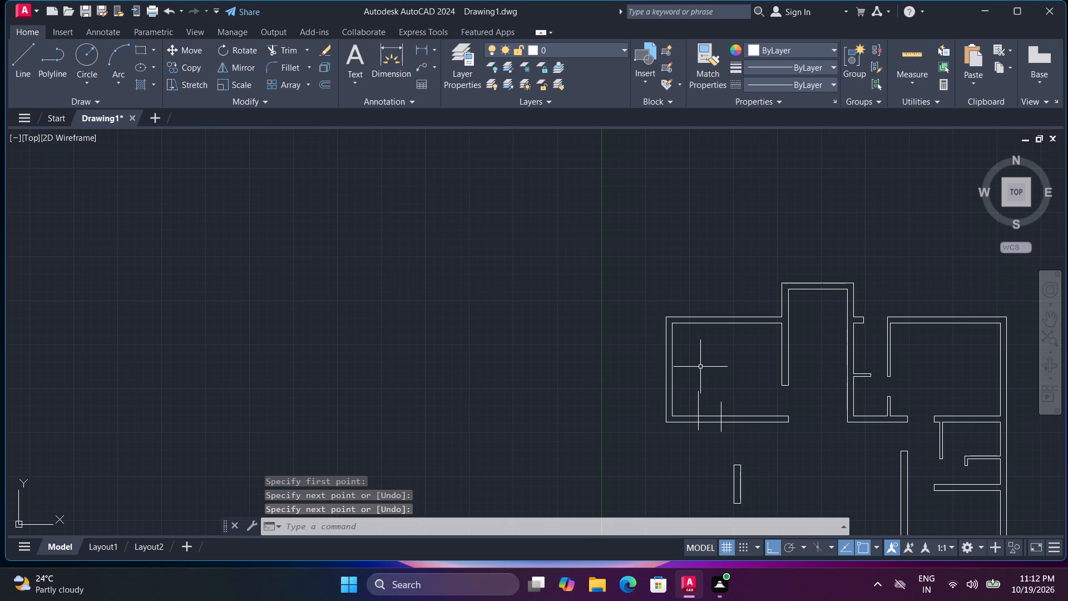
pyautogui.moveTo(768, 337); pyautogui.dragTo(751, 407, button='middle')
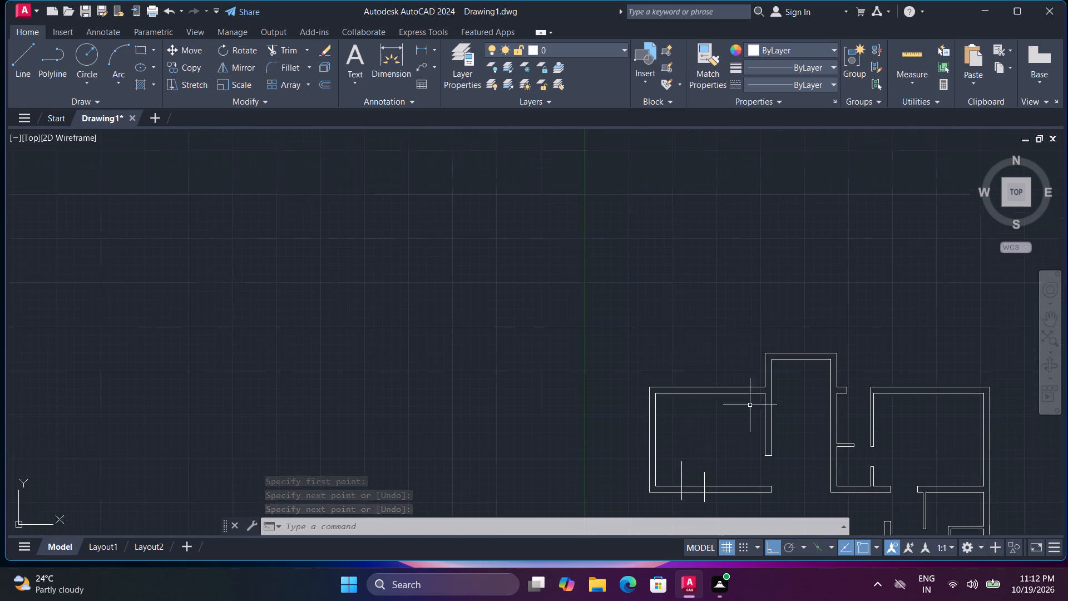
pyautogui.scroll(2, 745, 397)
pyautogui.press('space')
pyautogui.click(793, 387)
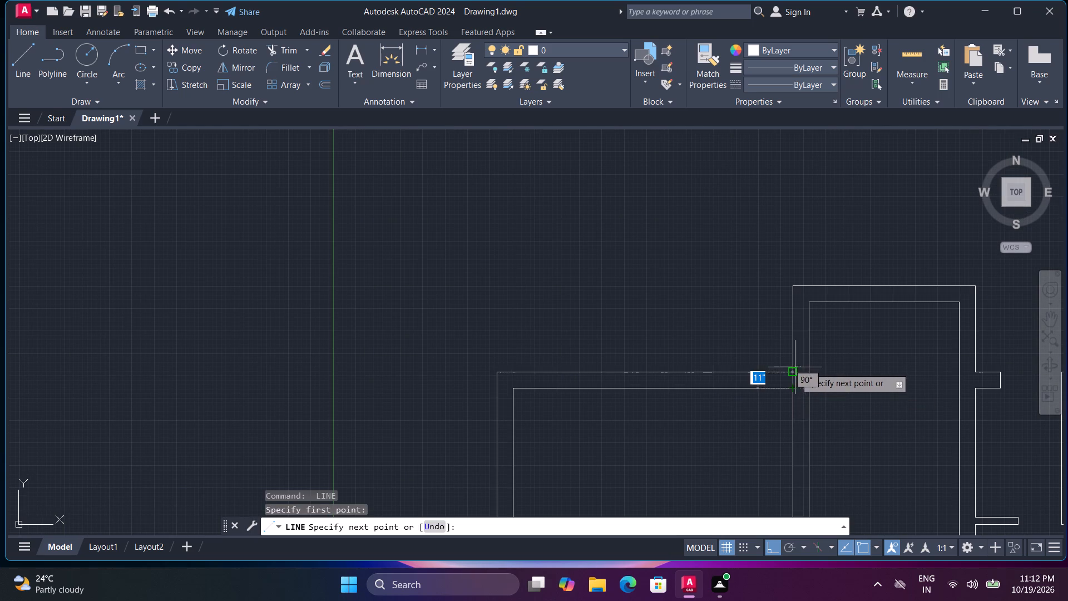
pyautogui.click(791, 371)
pyautogui.press('space')
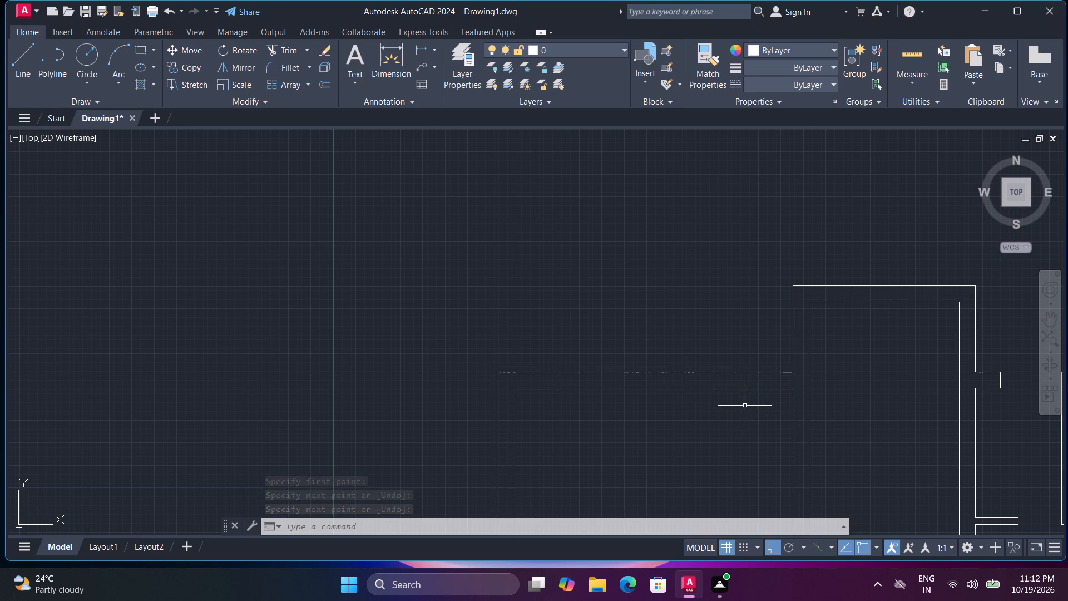
# Draw a short vertical line across the upper-left room's top wall, near its right end.
pyautogui.press('space')
pyautogui.click(724, 405)
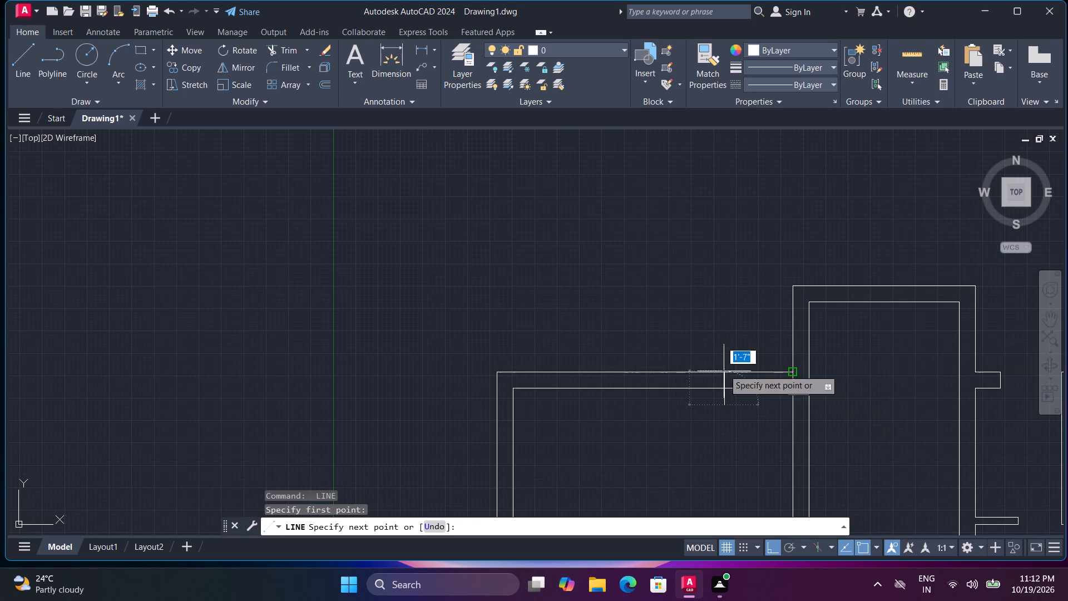
pyautogui.click(721, 356)
pyautogui.press('space')
# Draw a line 3' down from the top wall's inner edge at the short vertical line, continuing about 7' to the left.
pyautogui.scroll(-1, 709, 411)
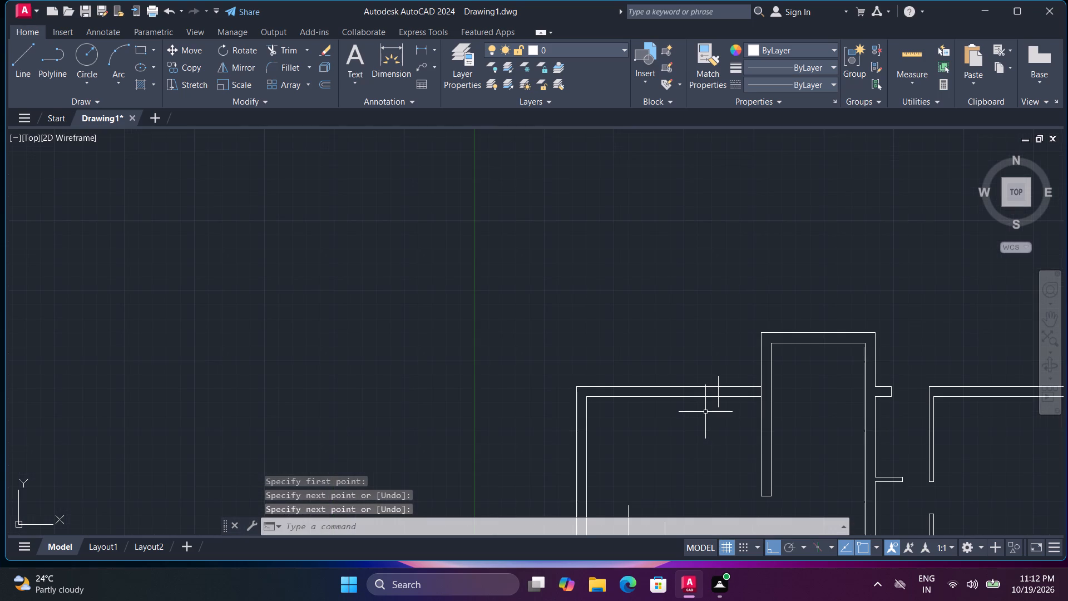
pyautogui.scroll(2, 701, 410)
pyautogui.press('space')
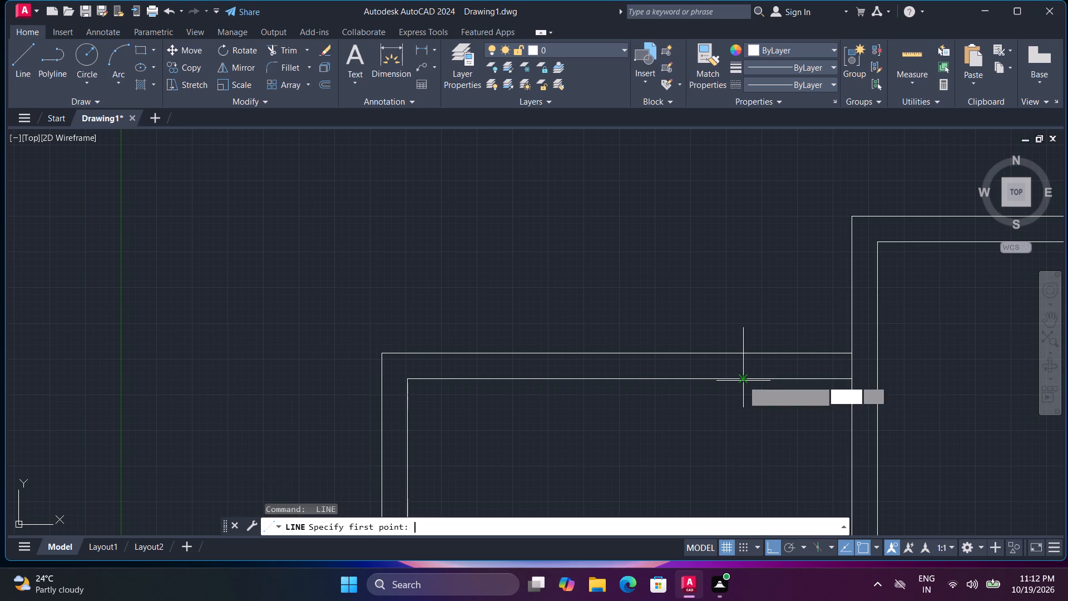
pyautogui.click(743, 380)
pyautogui.scroll(-1, 735, 431)
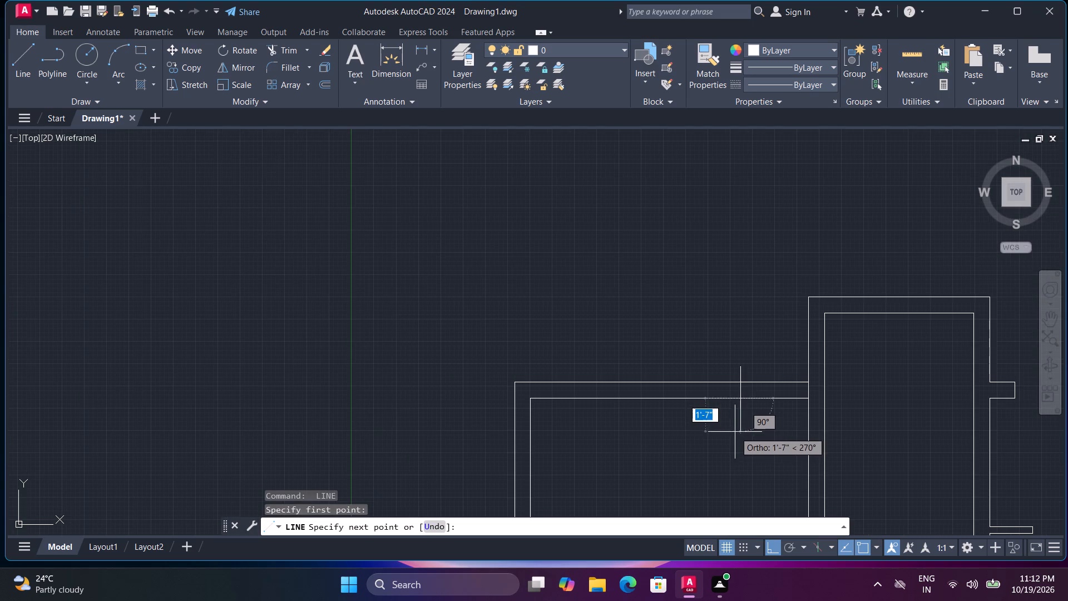
pyautogui.moveTo(732, 433); pyautogui.dragTo(747, 334, button='middle')
pyautogui.moveTo(746, 319); pyautogui.dragTo(744, 306, button='middle')
pyautogui.moveTo(736, 326); pyautogui.dragTo(749, 242, button='middle')
pyautogui.middleClick(748, 241)
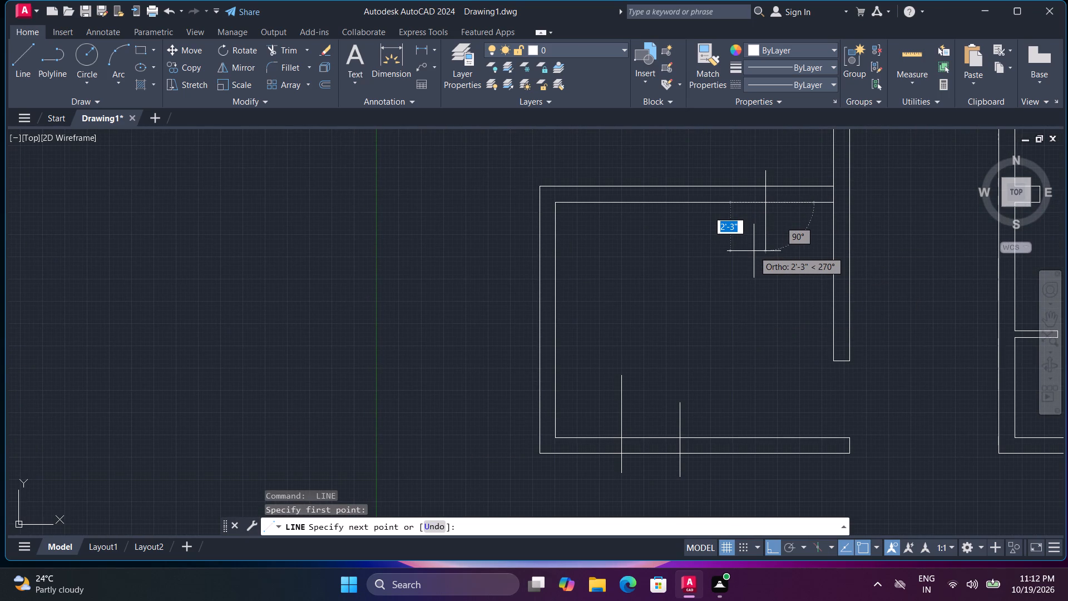
pyautogui.write("3'")
pyautogui.press('Return')
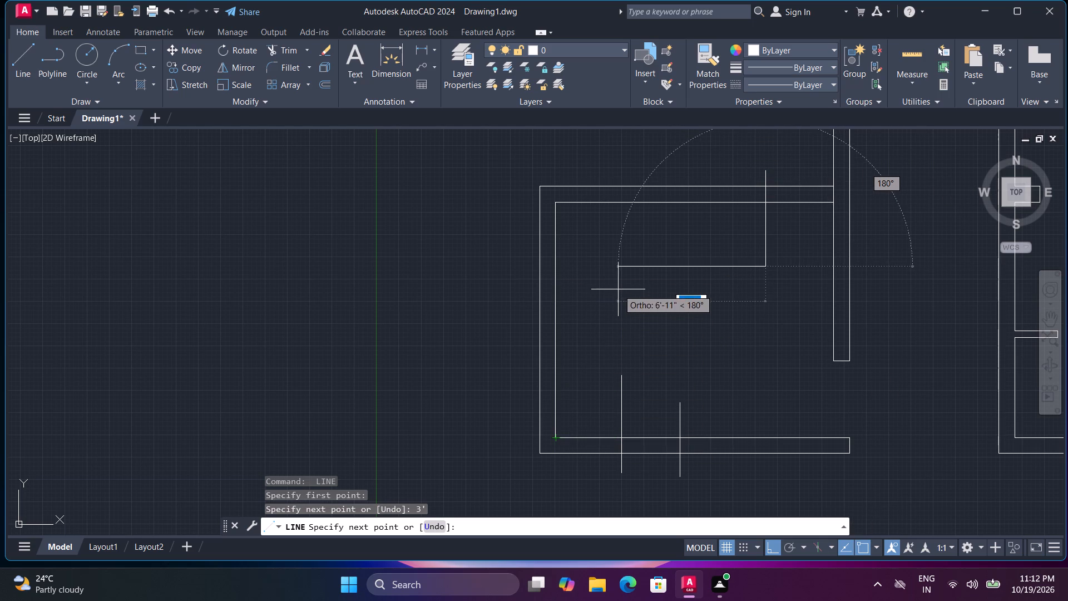
pyautogui.click(607, 260)
pyautogui.press('space')
# Draw a line 3' right from the upper-left room's inside bottom-left corner, continuing up past the horizontal line.
pyautogui.press('space')
pyautogui.click(558, 435)
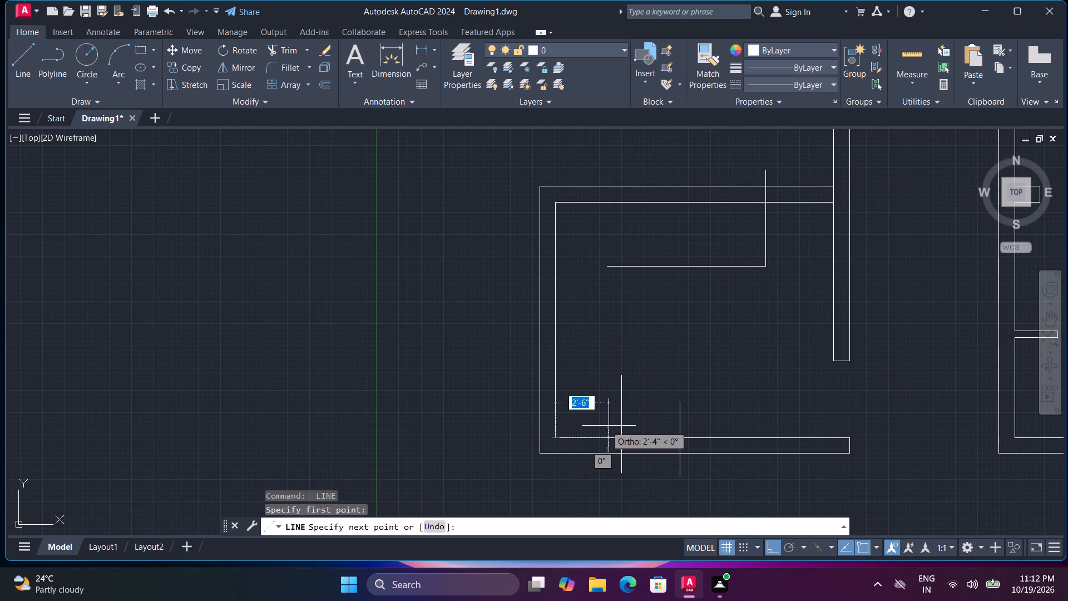
pyautogui.press('3')
pyautogui.press("'")
pyautogui.press('Return')
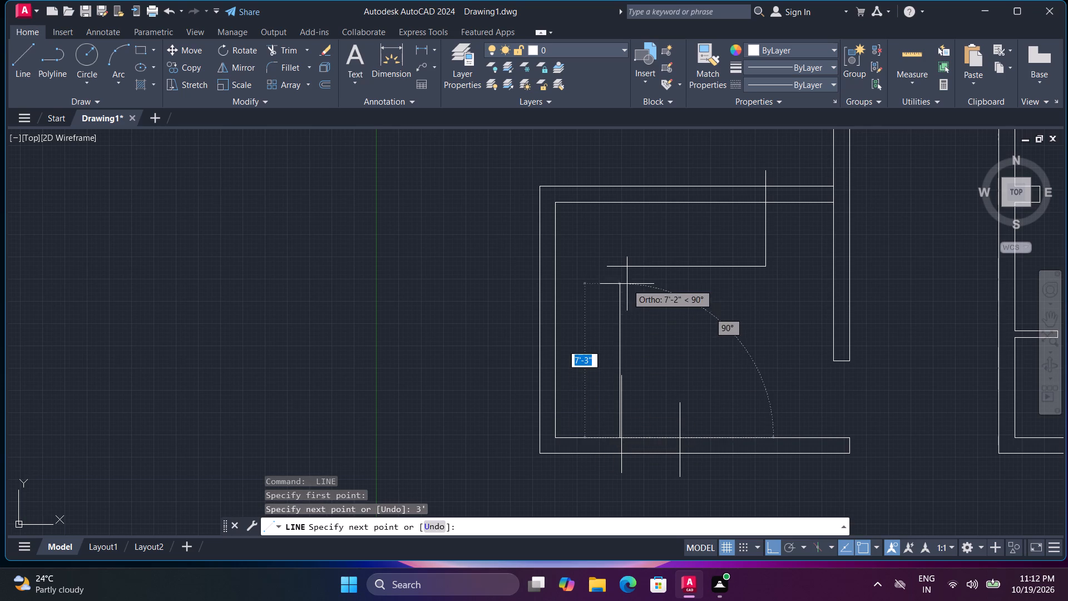
pyautogui.click(622, 249)
pyautogui.press('space')
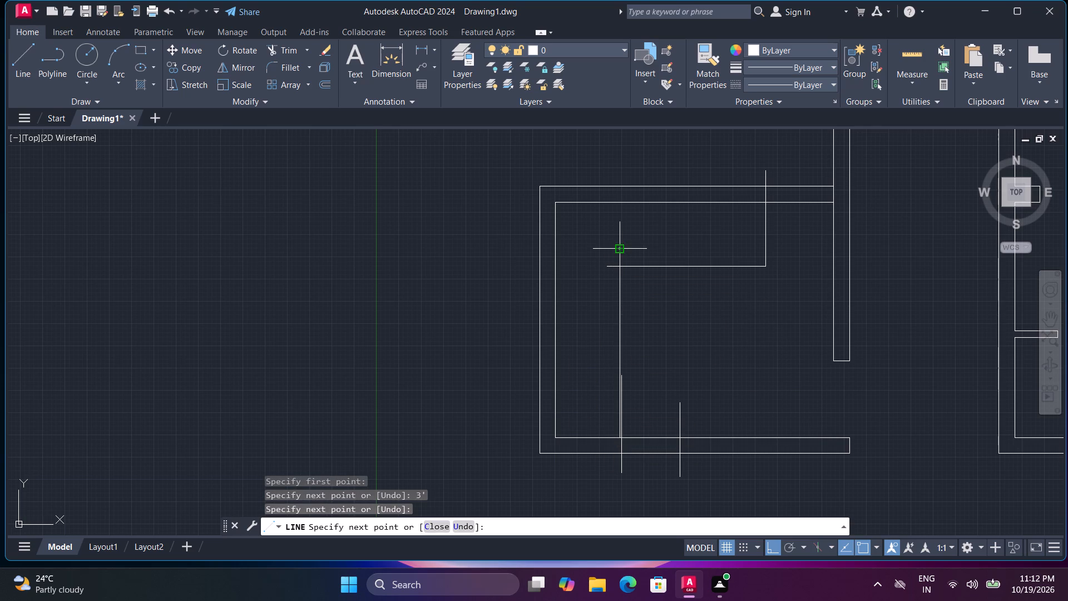
# Trim the overhanging ends of the two 3' offset lines so they meet in a clean corner in the upper-left room.
pyautogui.write('tr')
pyautogui.press('space')
pyautogui.click(622, 254)
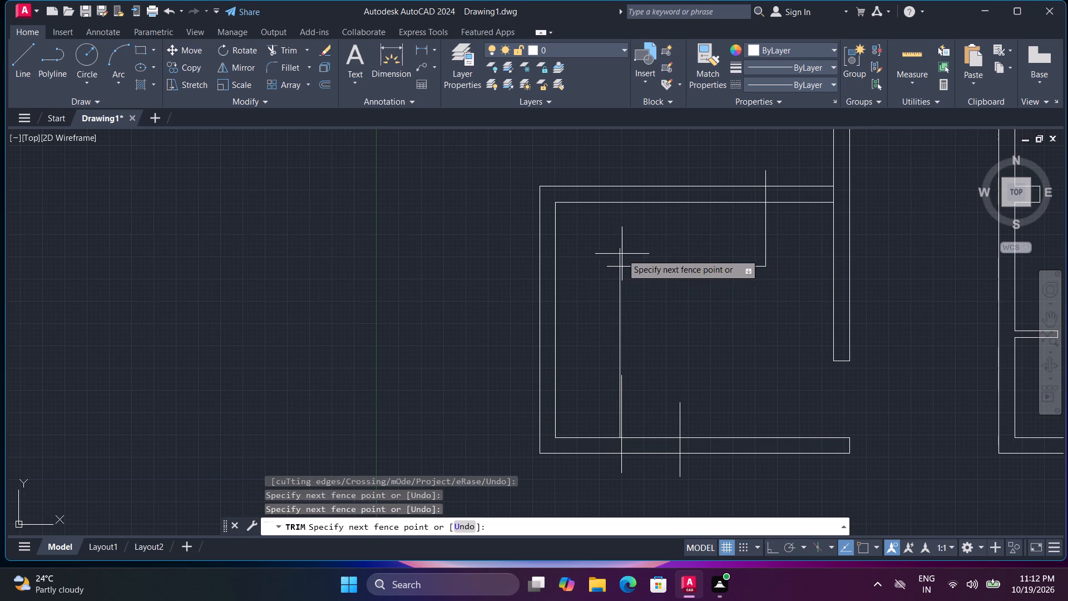
pyautogui.click(609, 270)
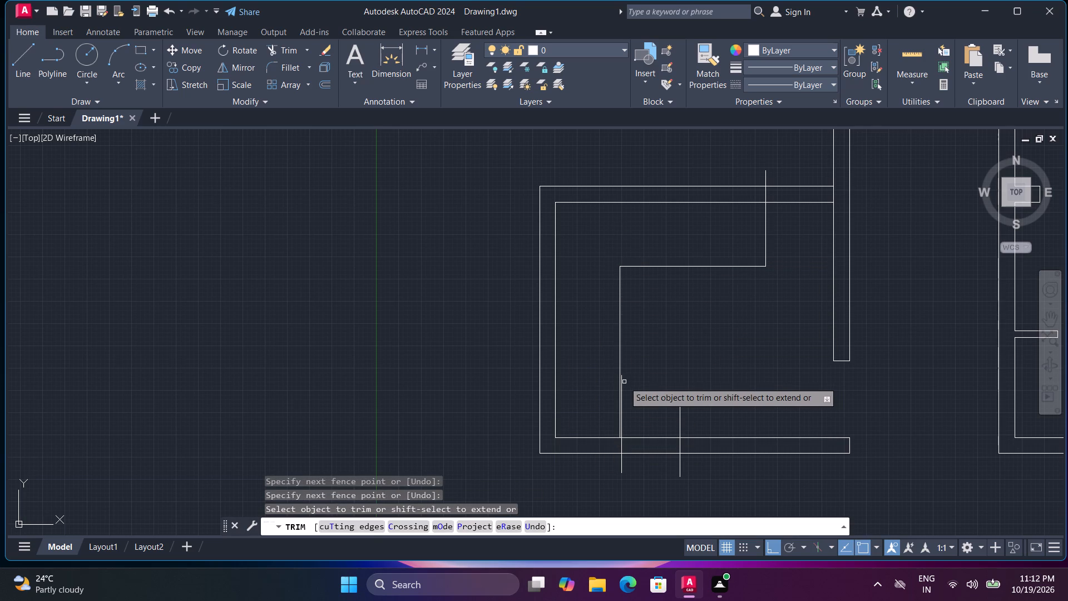
# Trim the two short vertical lines and the wall lines between them to cut an opening in the upper-left room's bottom wall.
pyautogui.click(622, 380)
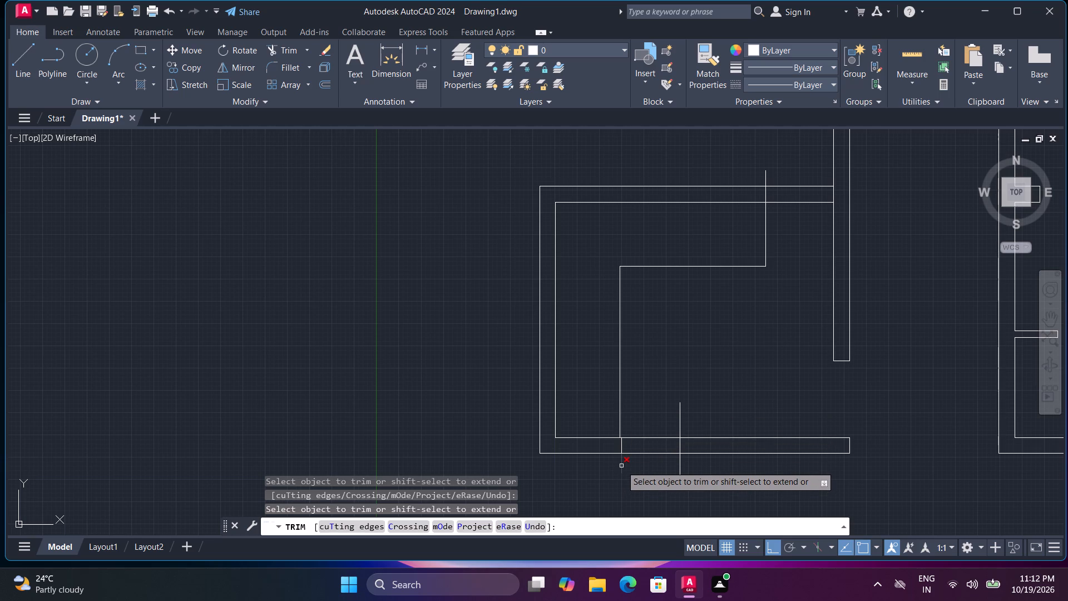
pyautogui.click(621, 466)
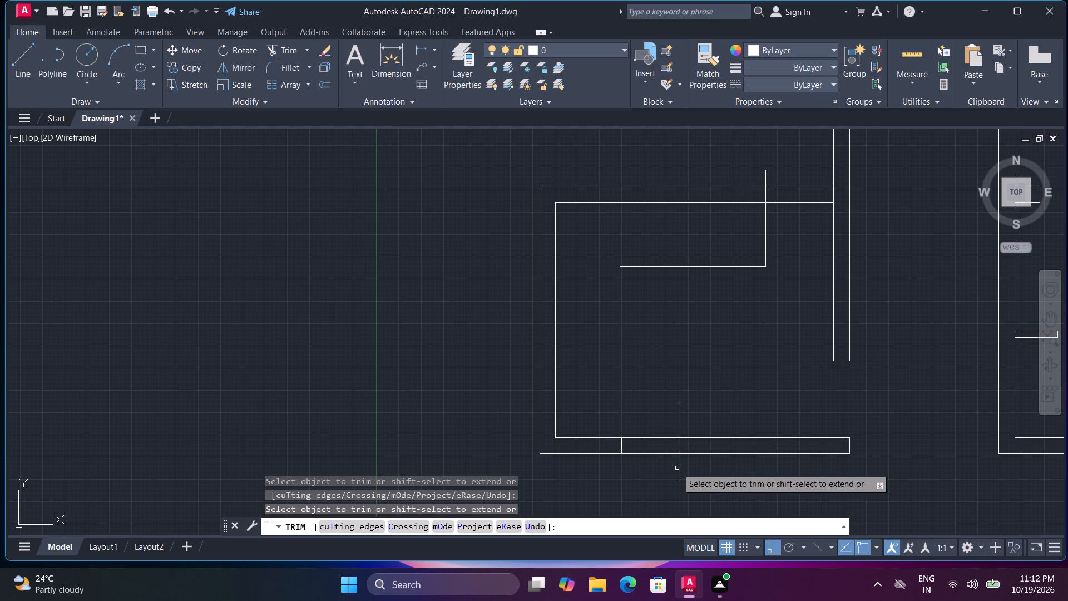
pyautogui.click(679, 470)
pyautogui.click(677, 424)
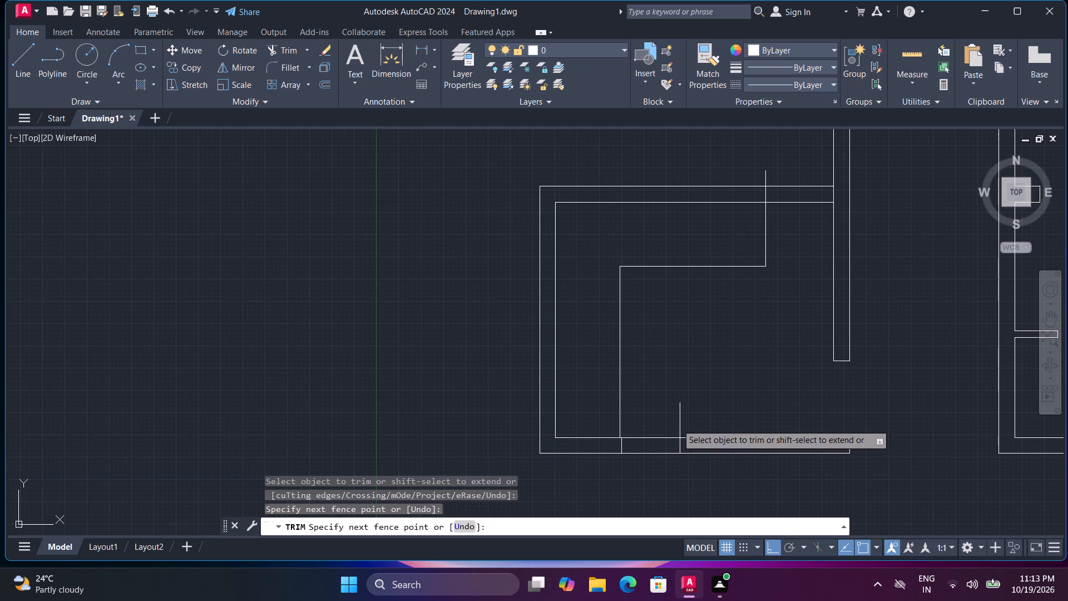
pyautogui.click(685, 427)
pyautogui.click(674, 419)
pyautogui.click(657, 465)
pyautogui.scroll(2, 625, 464)
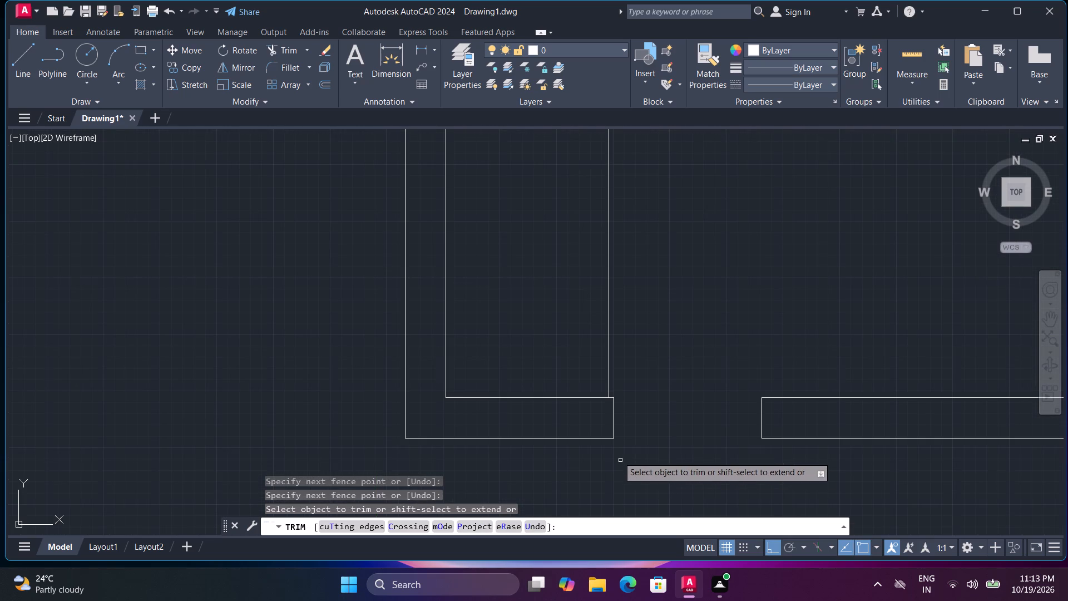
pyautogui.press('Escape')
# Lengthen the bottom wall piece left of the new opening slightly with closing lines across its 9" thickness, and trim its old end line.
pyautogui.write('l')
pyautogui.press('space')
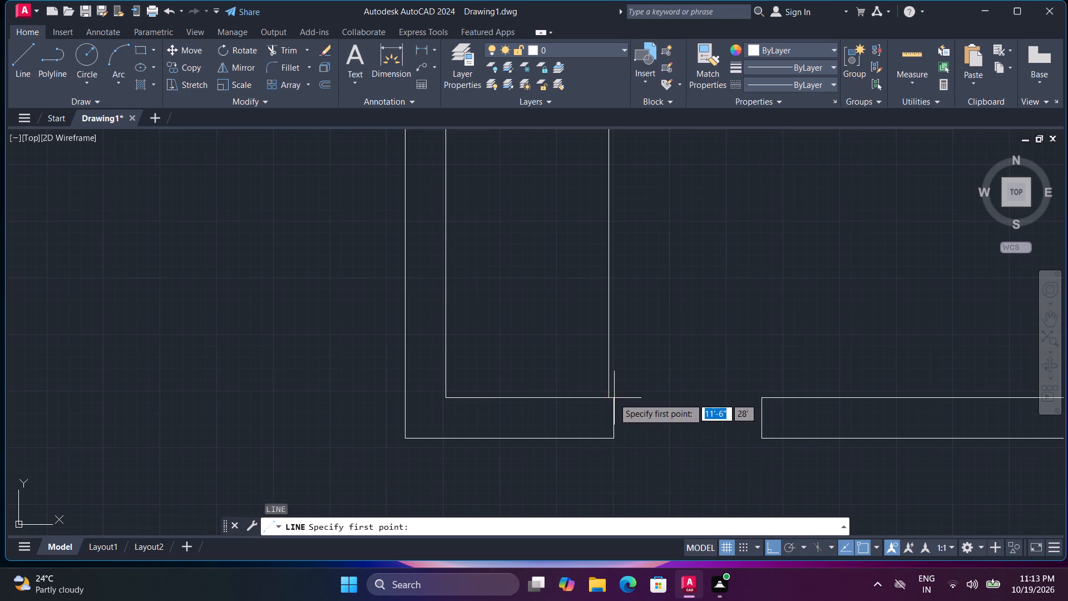
pyautogui.click(614, 397)
pyautogui.click(628, 400)
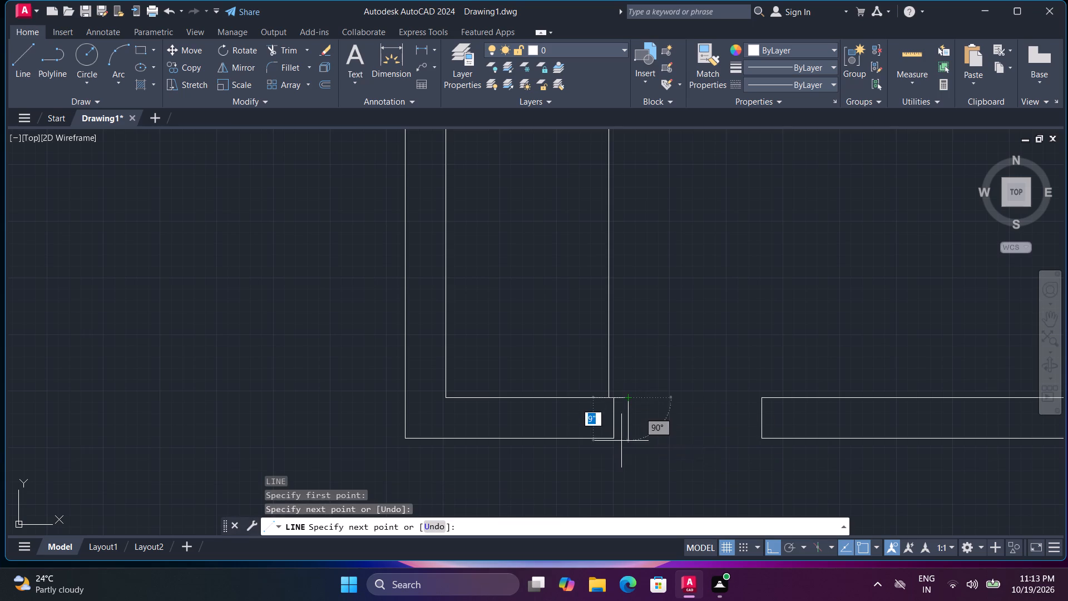
pyautogui.click(630, 438)
pyautogui.click(616, 437)
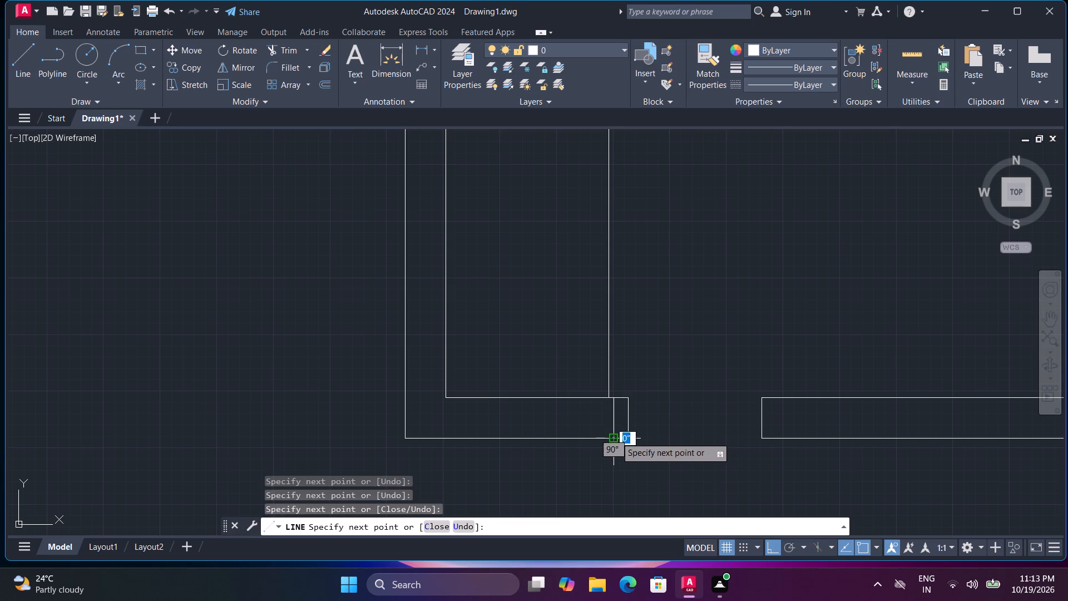
pyautogui.press('space')
pyautogui.write('tr')
pyautogui.press('space')
pyautogui.click(615, 421)
# Trim the vertical line's overhang above the upper-left room's top wall and the wall lines between it and the taller middle room.
pyautogui.scroll(-1, 617, 418)
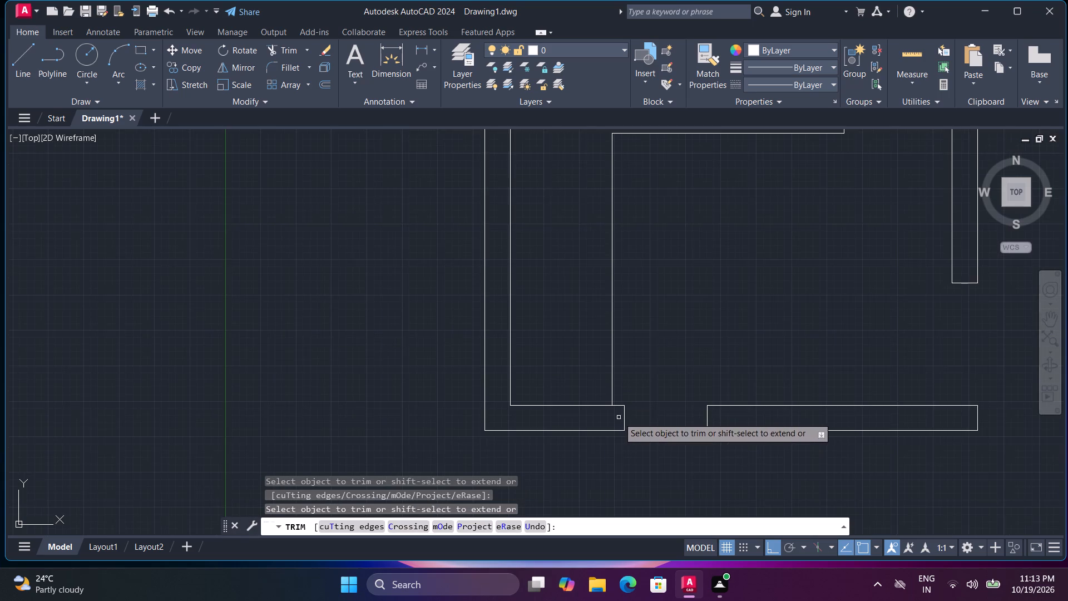
pyautogui.scroll(-2, 645, 341)
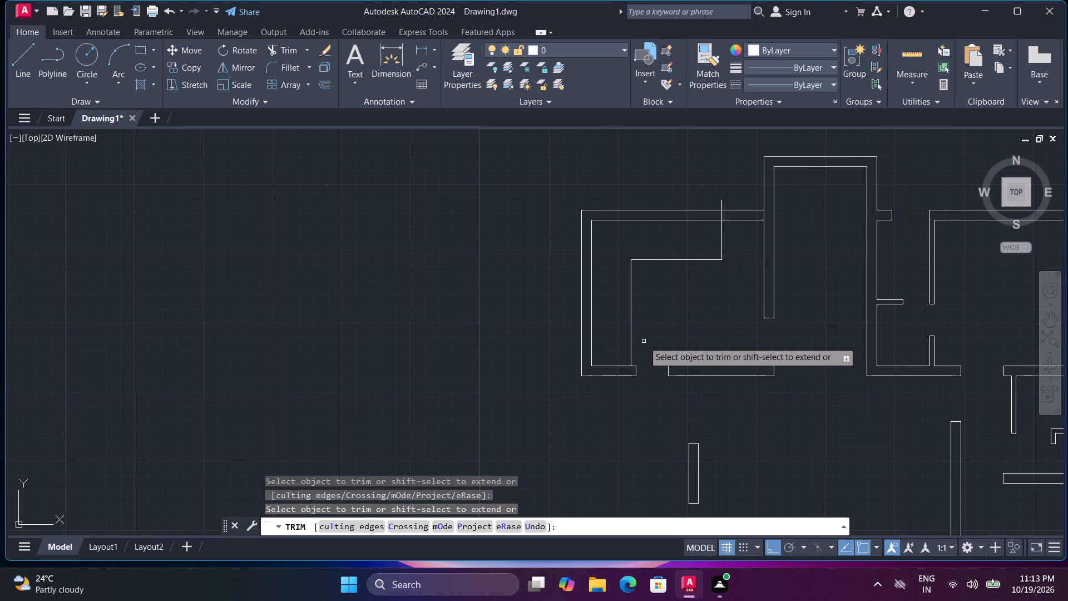
pyautogui.moveTo(716, 300); pyautogui.dragTo(716, 313, button='middle')
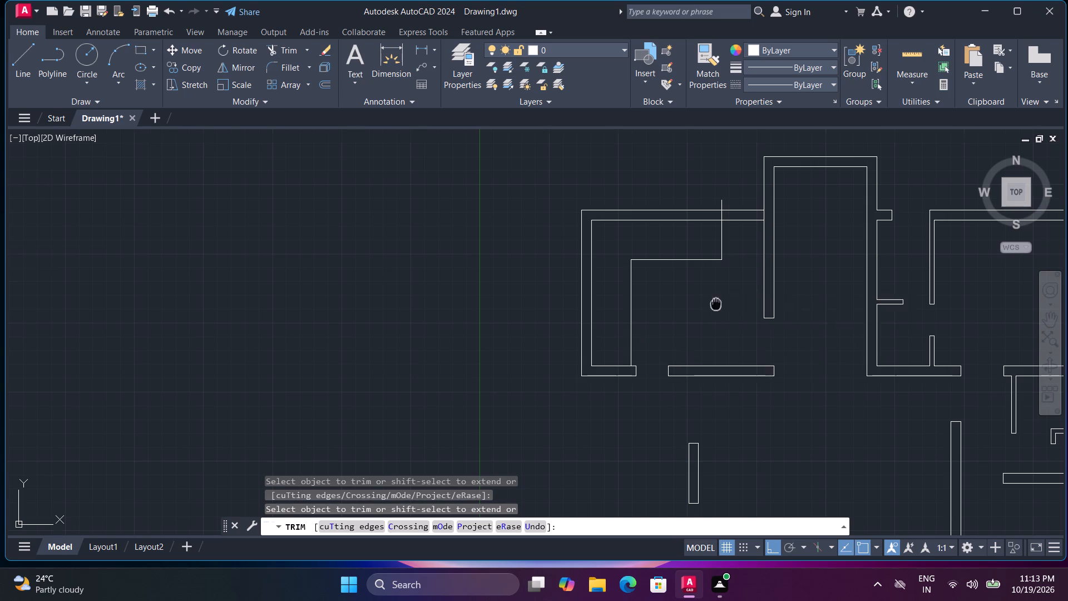
pyautogui.moveTo(716, 313); pyautogui.dragTo(703, 399, button='middle')
pyautogui.scroll(2, 711, 300)
pyautogui.click(699, 303)
pyautogui.click(715, 312)
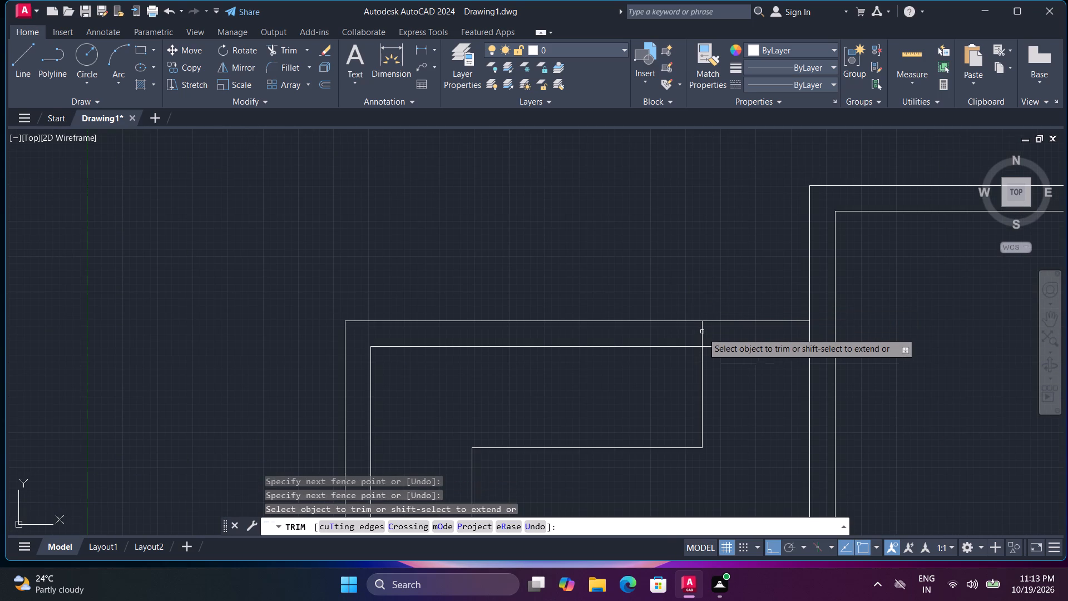
pyautogui.moveTo(725, 306); pyautogui.dragTo(725, 313)
pyautogui.click(746, 384)
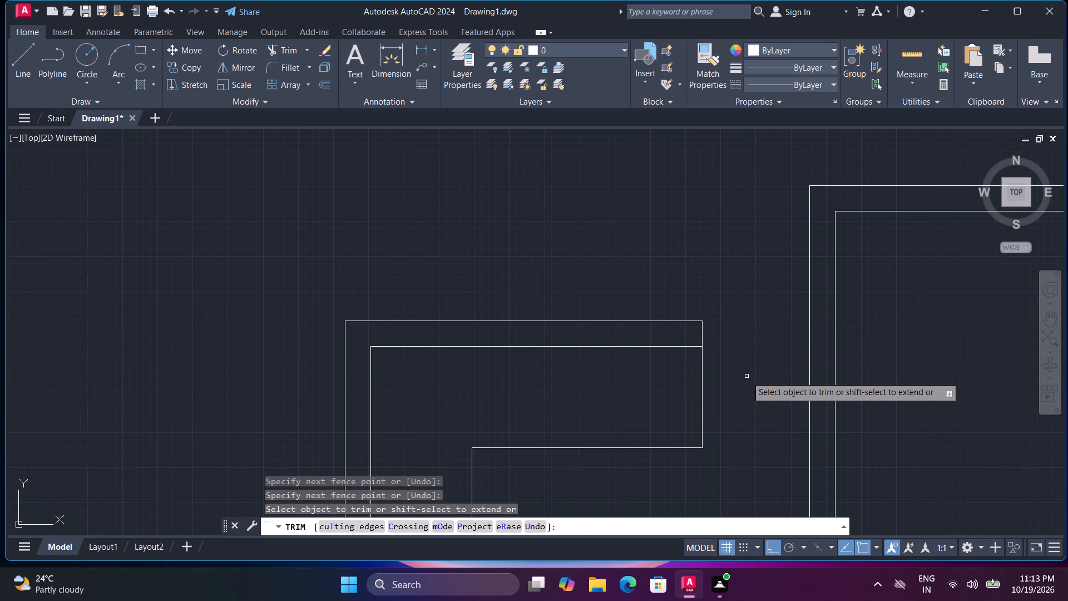
pyautogui.press('space')
# Draw a vertical line about 9" left of the top wall's open end, crossing the wall and the horizontal interior line below.
pyautogui.write('l')
pyautogui.press('space')
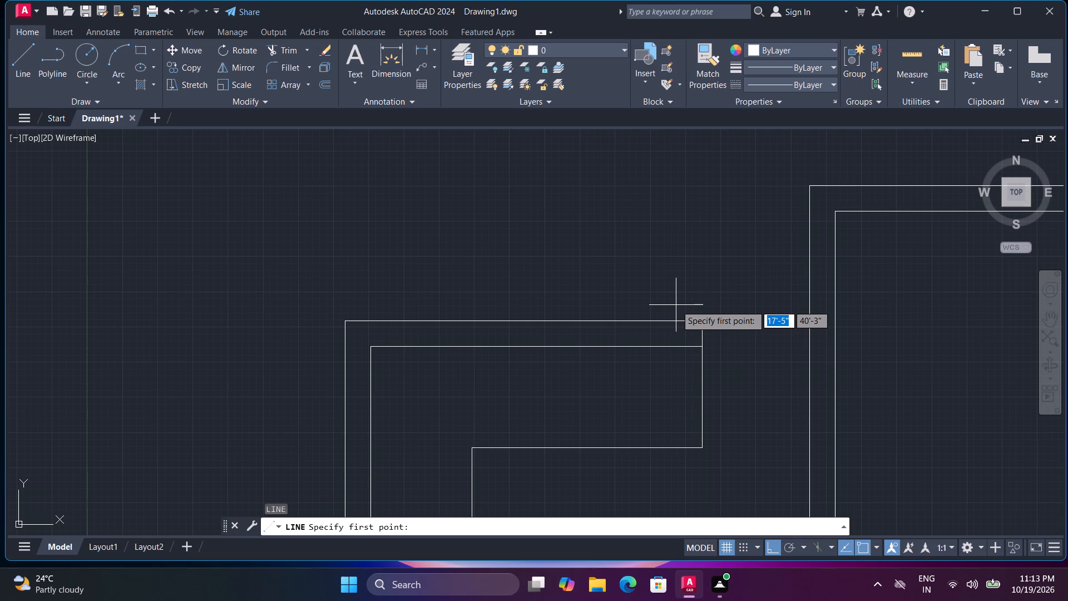
pyautogui.click(676, 305)
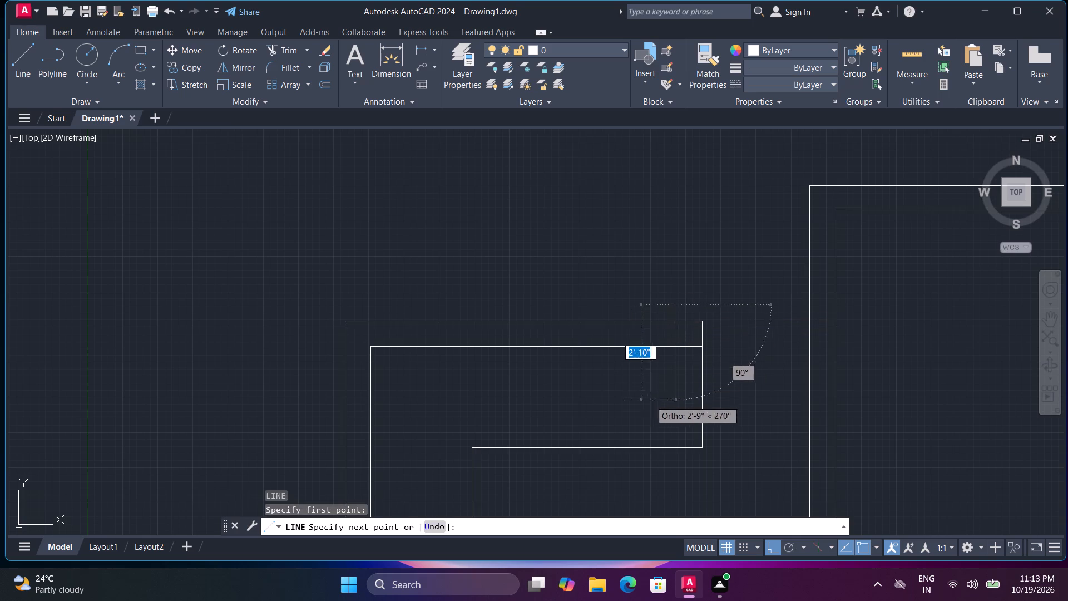
pyautogui.click(674, 462)
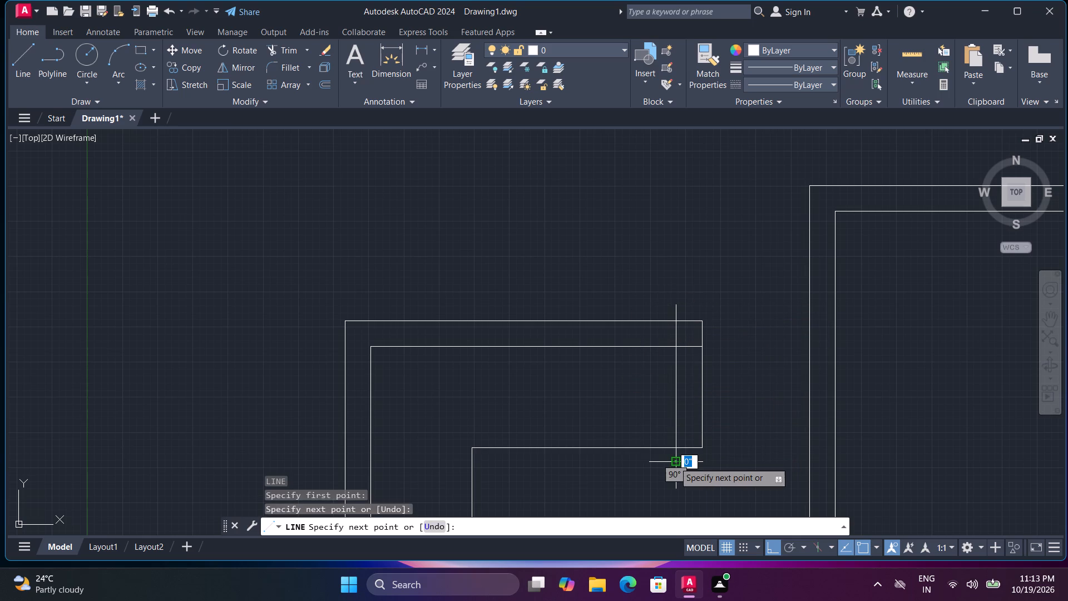
pyautogui.press('space')
# Draw a short vertical line across the upper-left room's top wall, about 4' left of the previous vertical line.
pyautogui.scroll(-2, 571, 409)
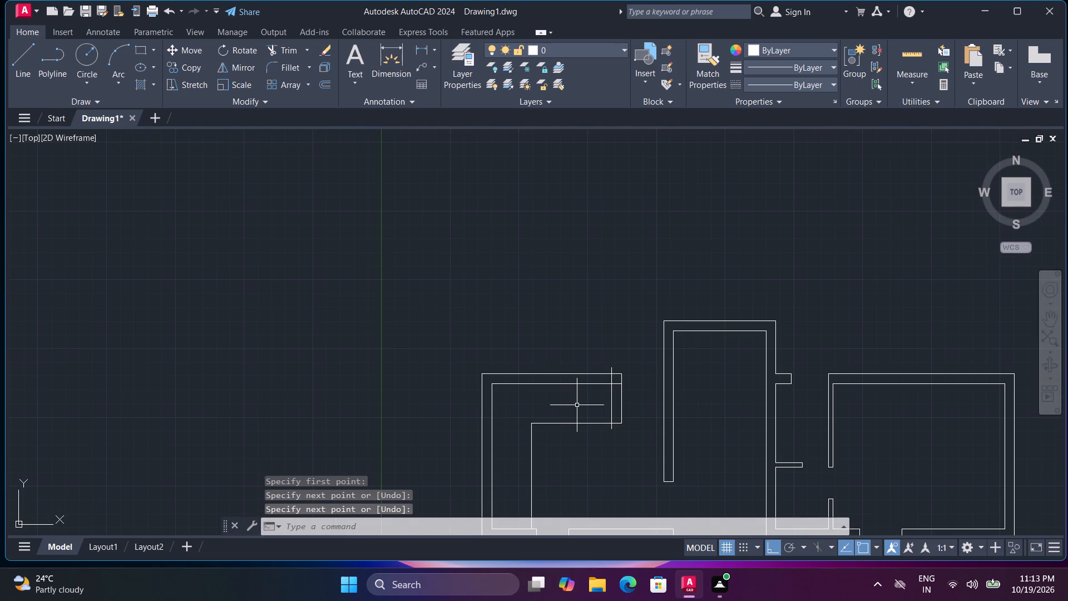
pyautogui.press('space')
pyautogui.scroll(-1, 565, 393)
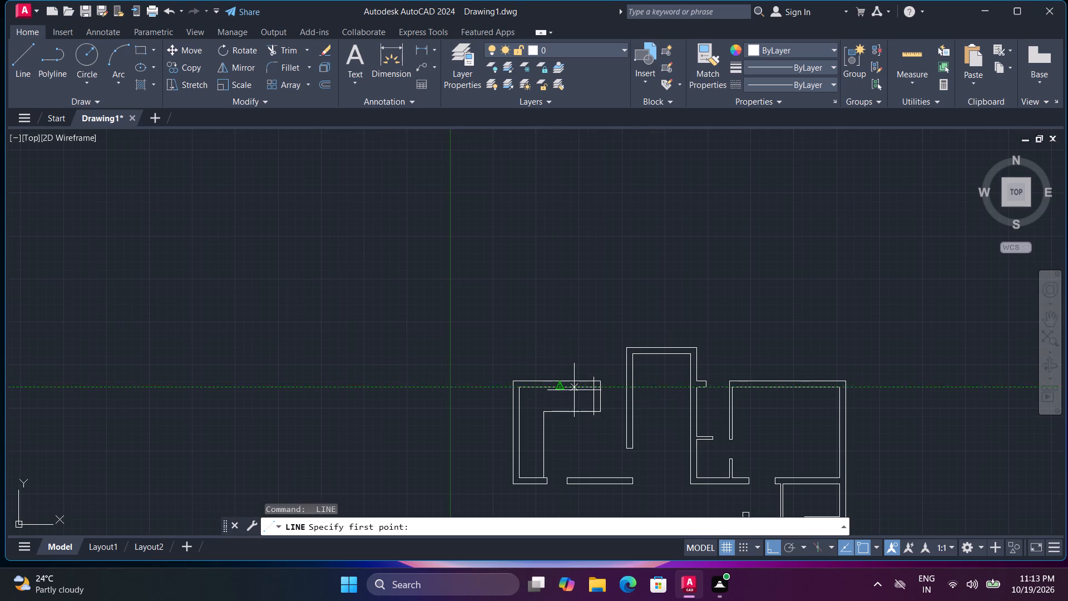
pyautogui.scroll(1, 590, 380)
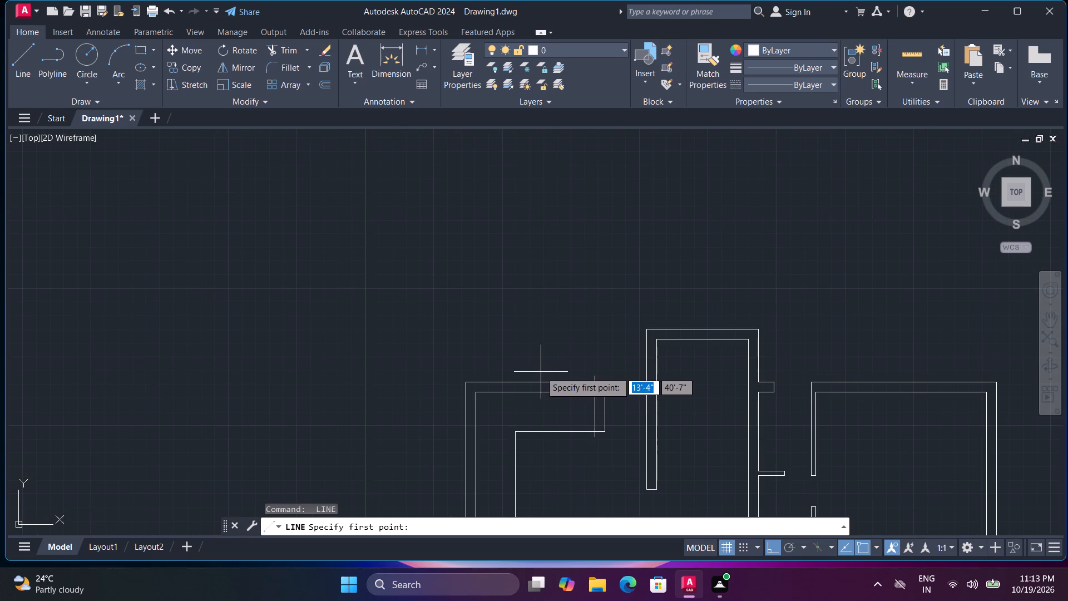
pyautogui.click(539, 362)
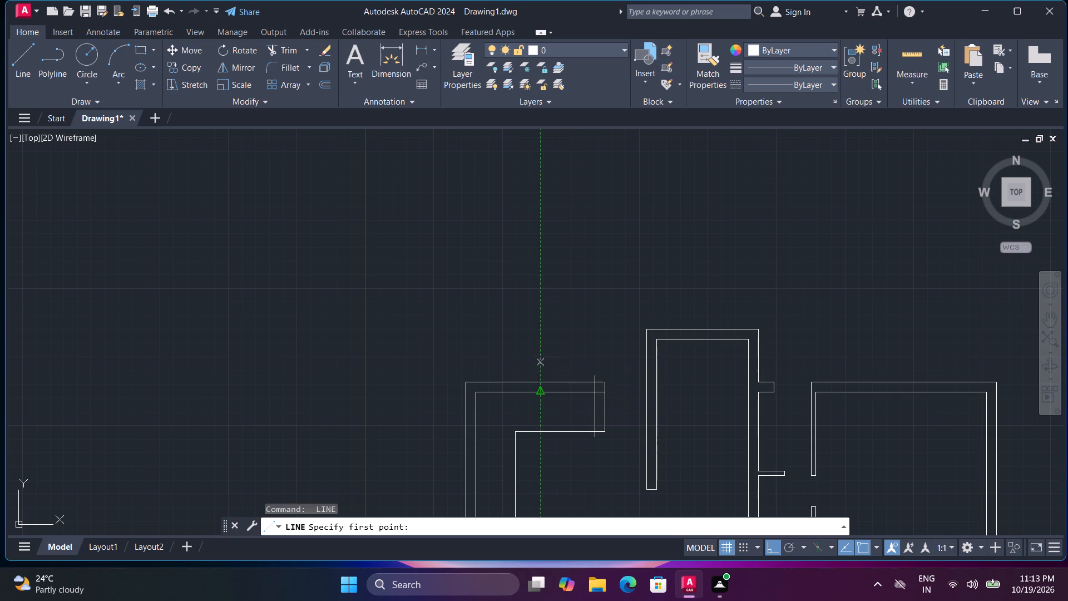
pyautogui.click(542, 403)
pyautogui.press('space')
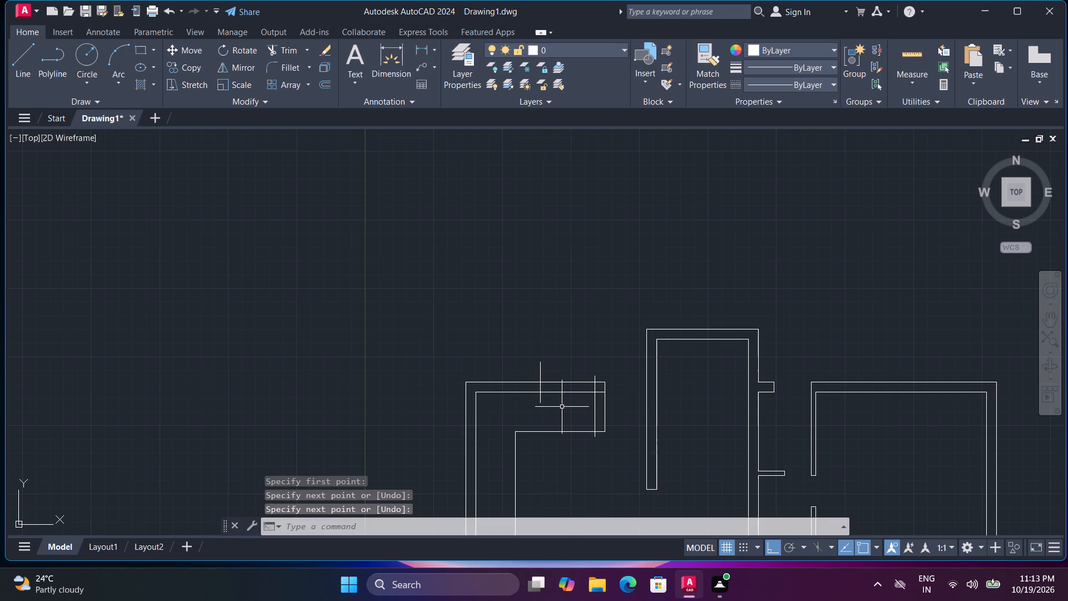
# Trim both vertical lines' overhangs and the wall lines between them to cut an opening in the upper-left room's top wall.
pyautogui.press('t')
pyautogui.press('r')
pyautogui.press('space')
pyautogui.click(553, 400)
pyautogui.click(530, 396)
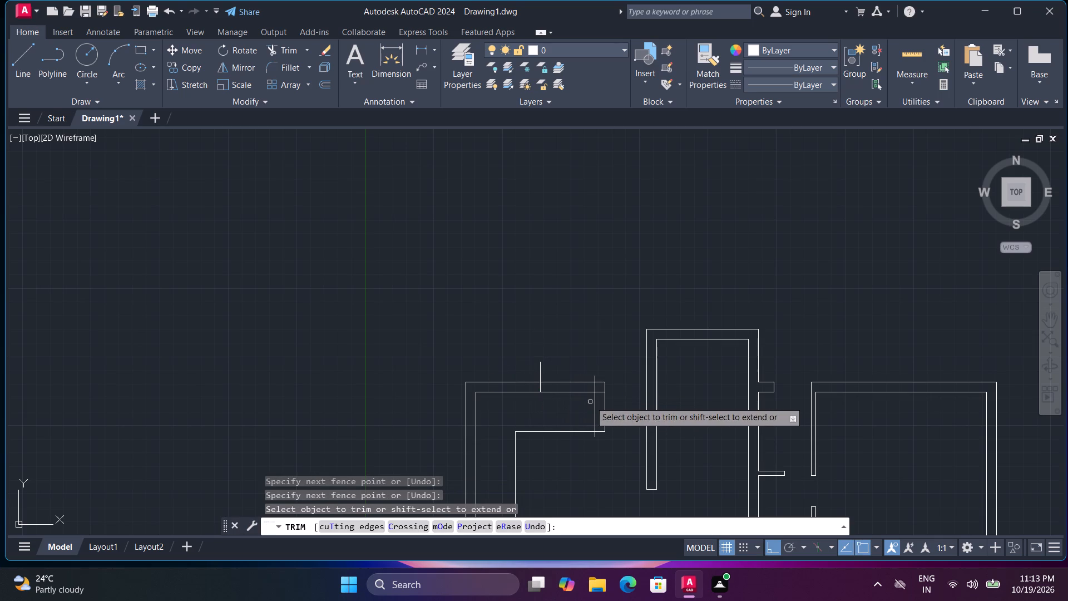
pyautogui.click(593, 436)
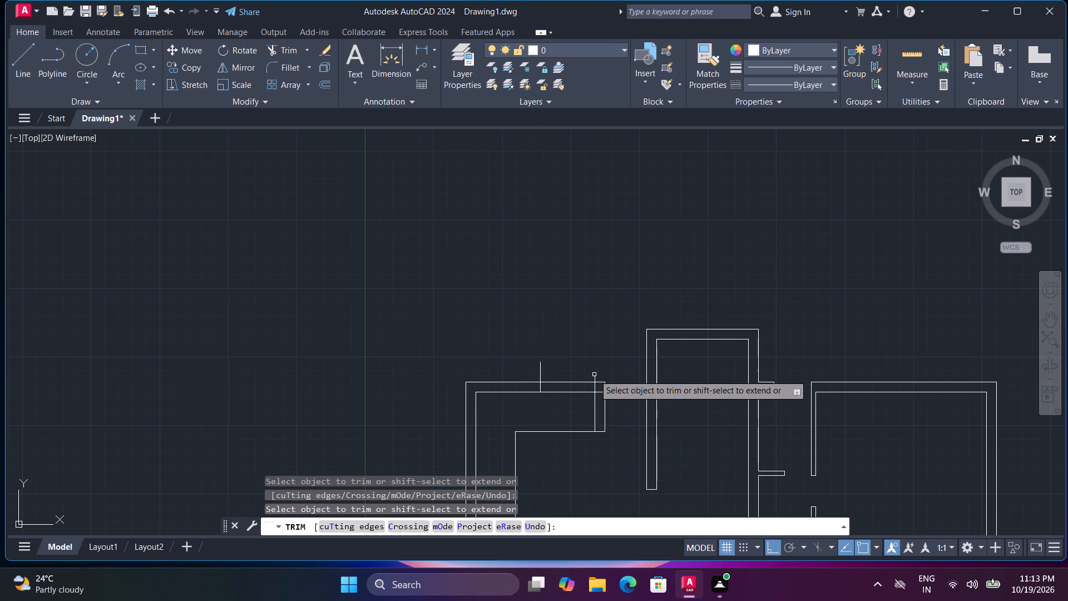
pyautogui.click(595, 375)
pyautogui.click(537, 375)
pyautogui.click(548, 376)
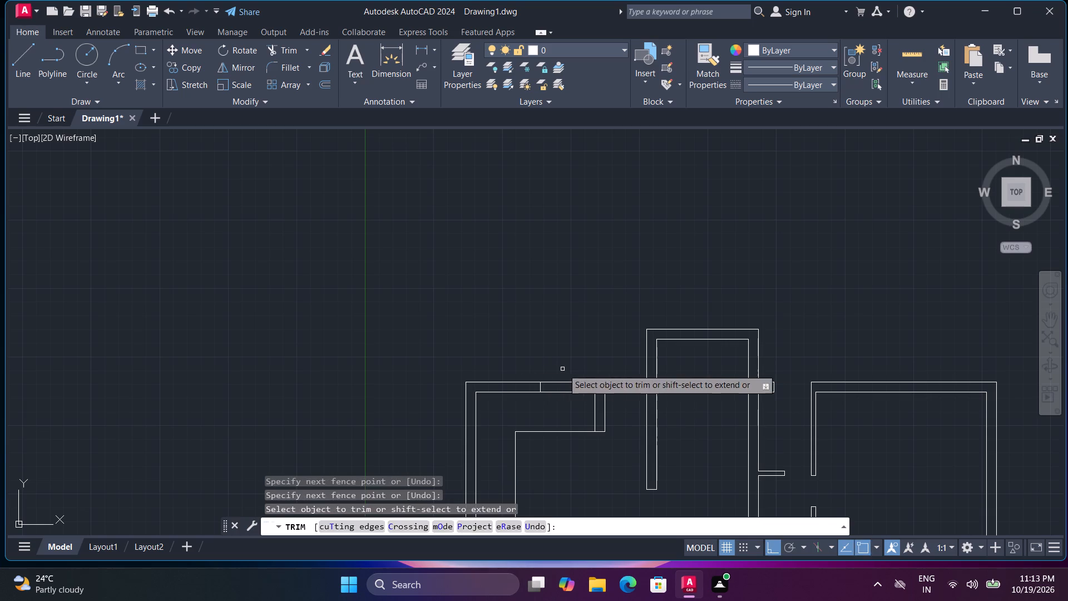
pyautogui.click(567, 371)
pyautogui.click(576, 406)
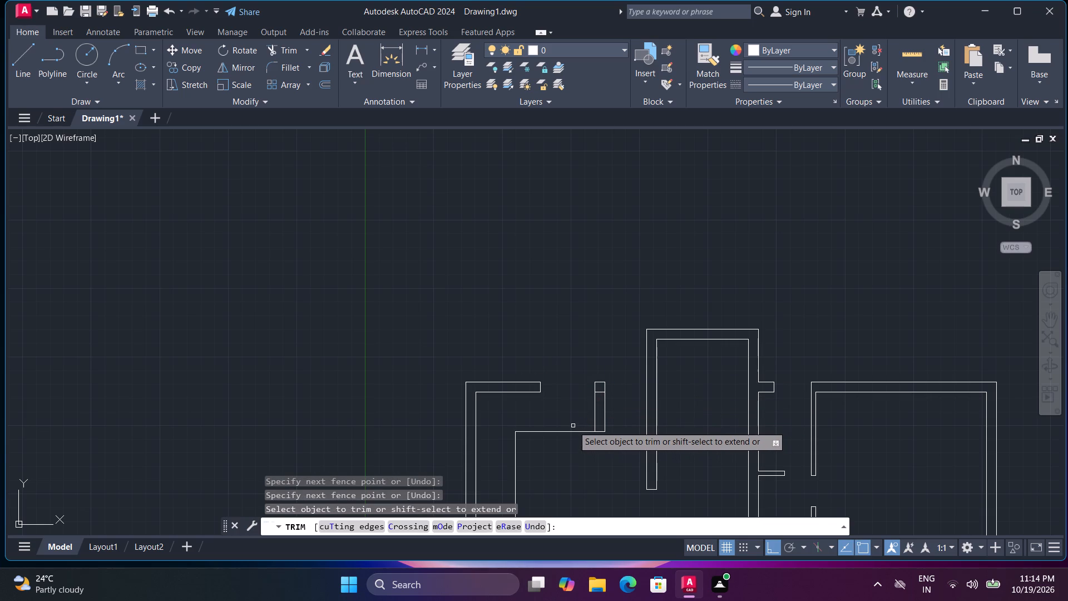
pyautogui.moveTo(587, 424); pyautogui.dragTo(571, 326, button='middle')
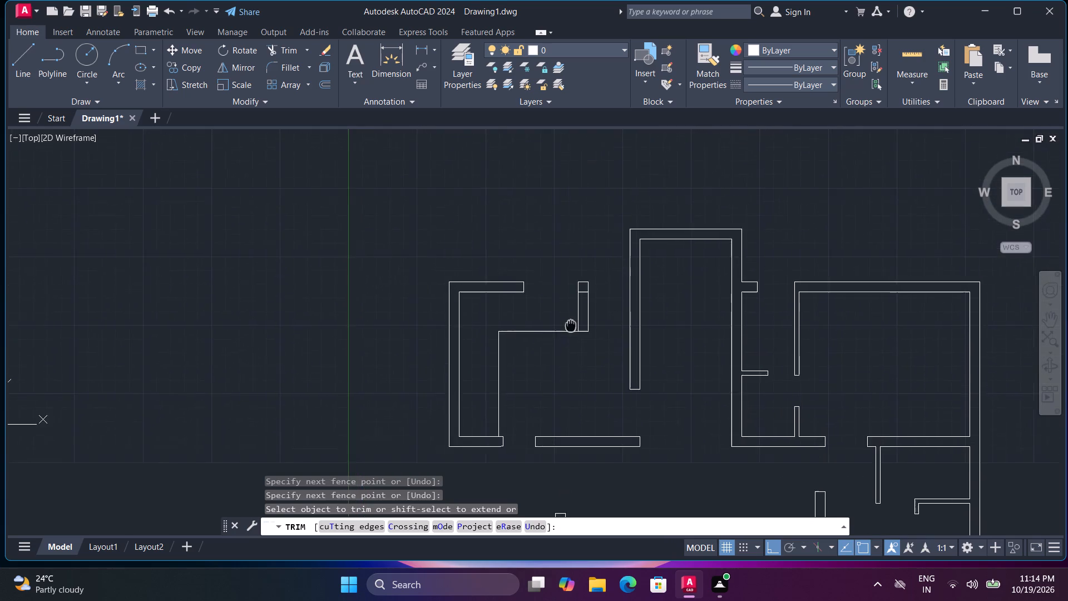
pyautogui.moveTo(571, 326); pyautogui.dragTo(554, 124, button='middle')
pyautogui.middleClick(554, 124)
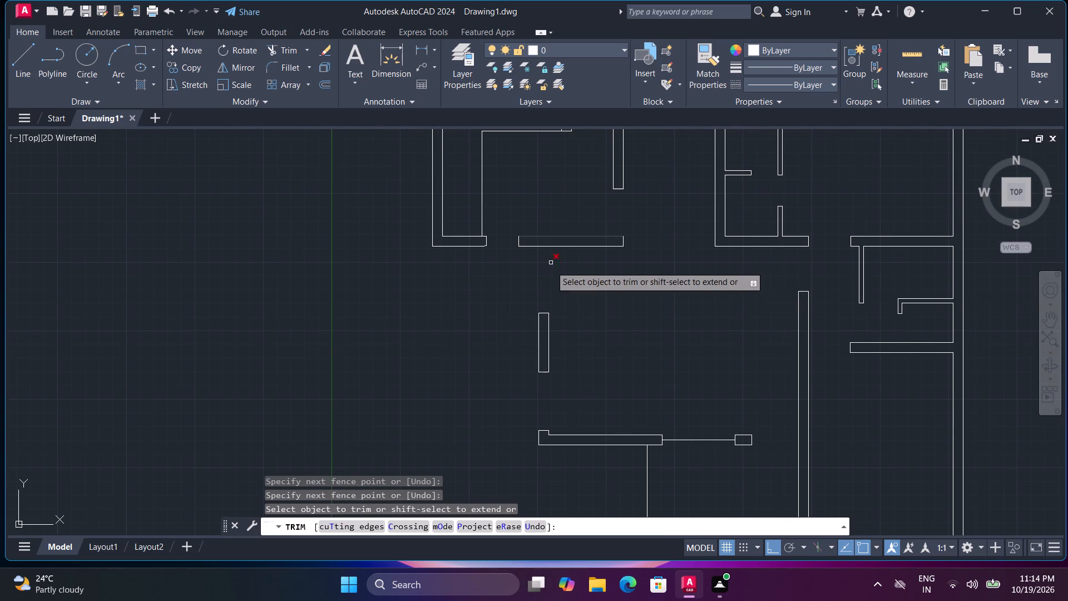
pyautogui.press('Escape')
# Draw a vertical centre line across the gap between the front-left wall corner and the short vertical wall piece above it.
pyautogui.press('l')
pyautogui.press('space')
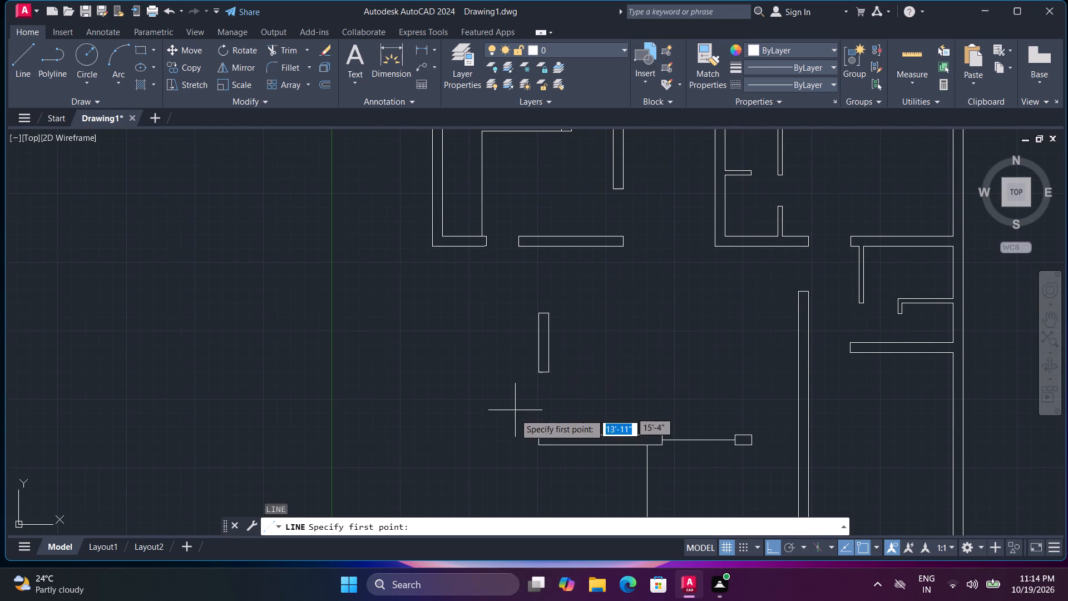
pyautogui.click(545, 428)
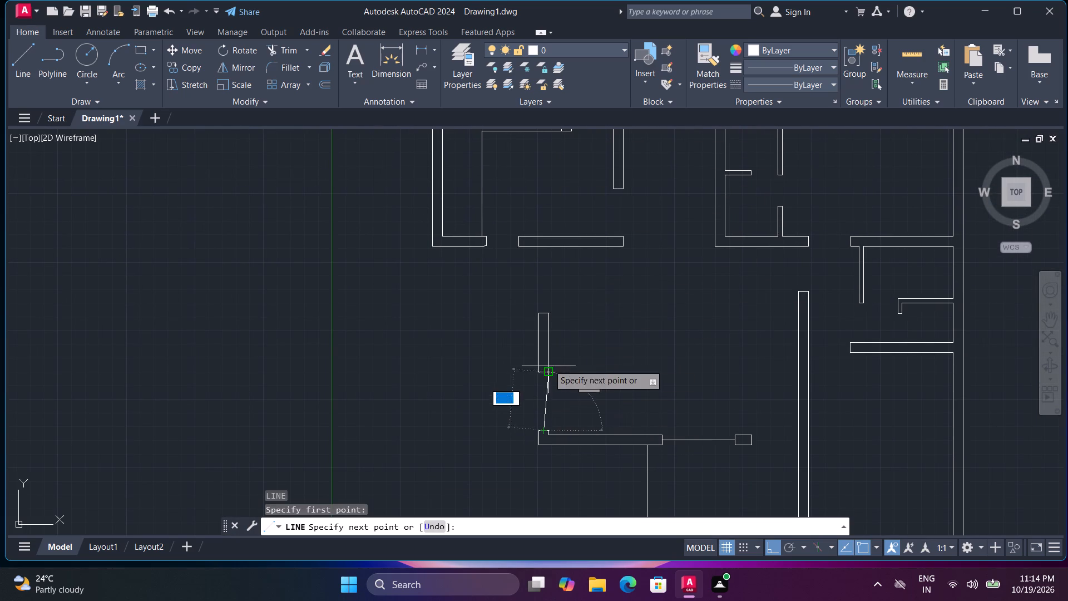
pyautogui.click(543, 370)
pyautogui.press('space')
# Draw a vertical line about 5' up from the short wall piece's top midpoint, ending just inside the upper-left room's bottom wall.
pyautogui.press('space')
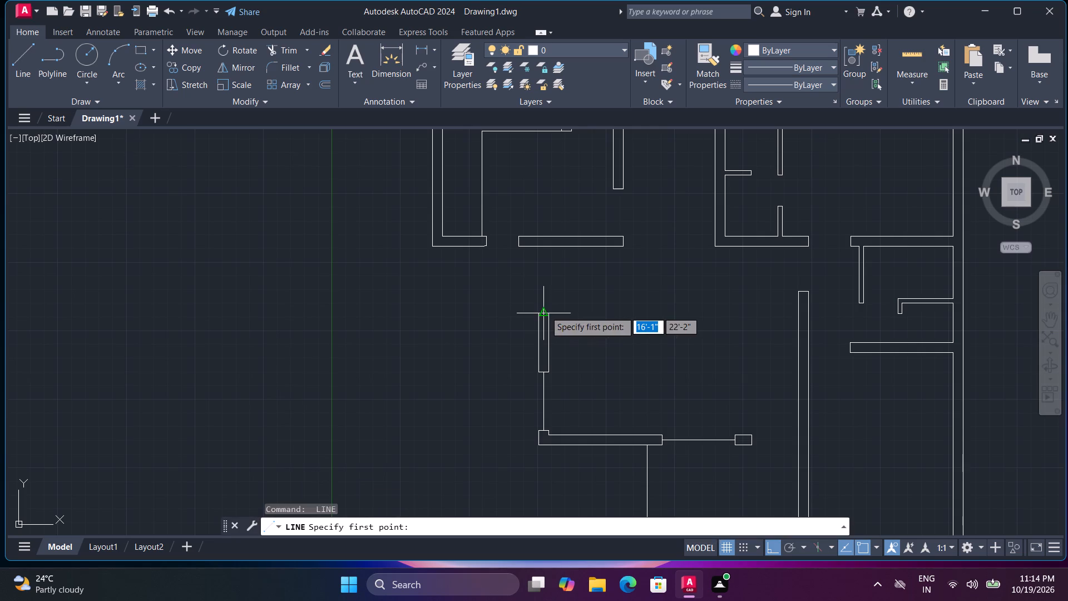
pyautogui.click(546, 310)
pyautogui.scroll(3, 547, 249)
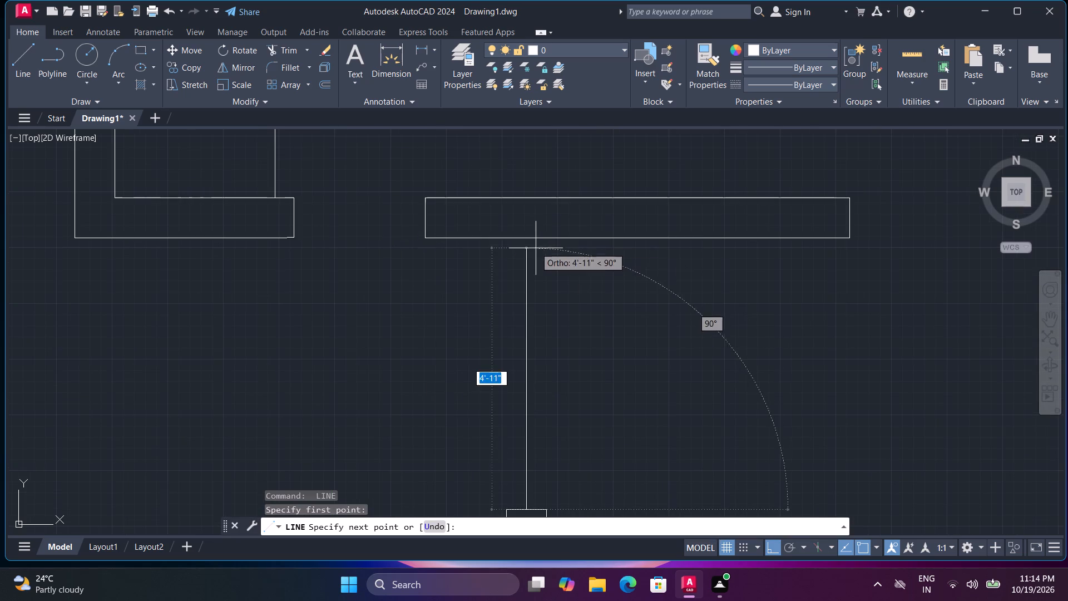
pyautogui.click(528, 230)
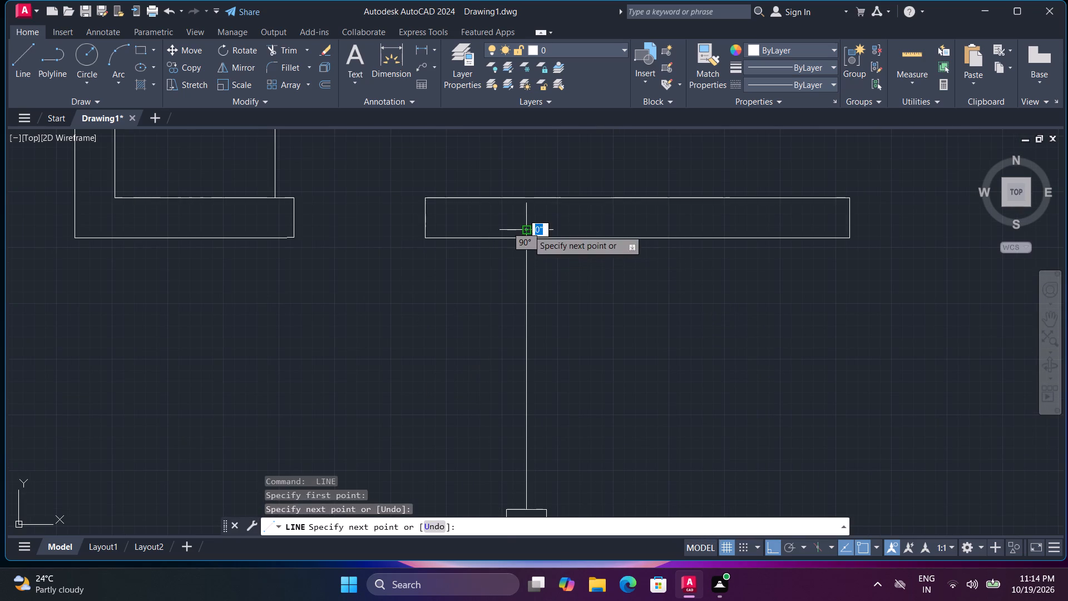
pyautogui.press('space')
# Draw a horizontal centre line across the opening in the upper-left room's bottom wall, joining the midpoints of its two ends.
pyautogui.press('space')
pyautogui.click(295, 220)
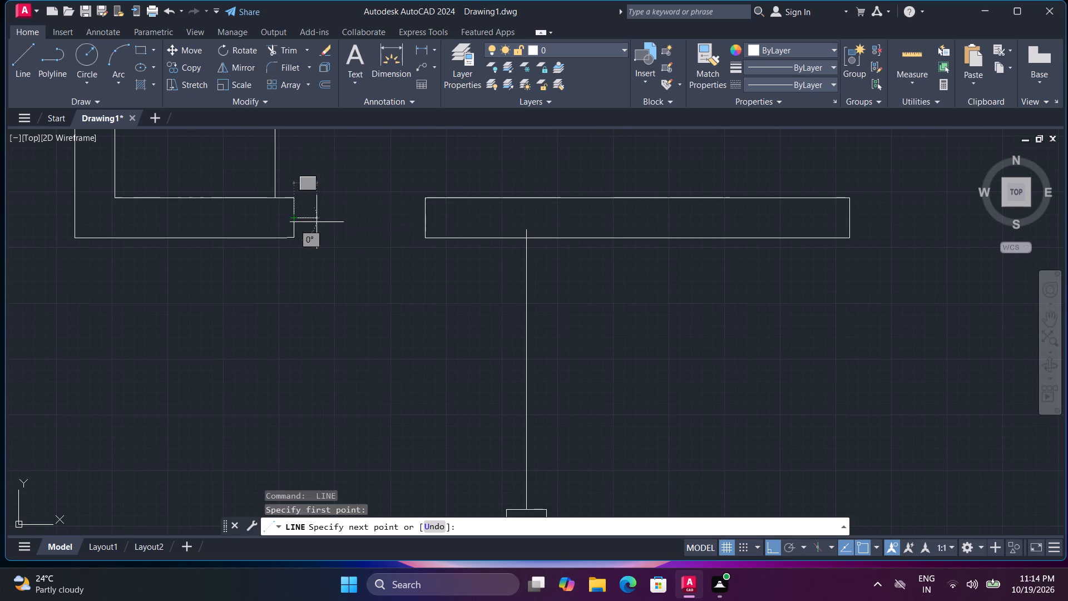
pyautogui.click(425, 221)
pyautogui.press('space')
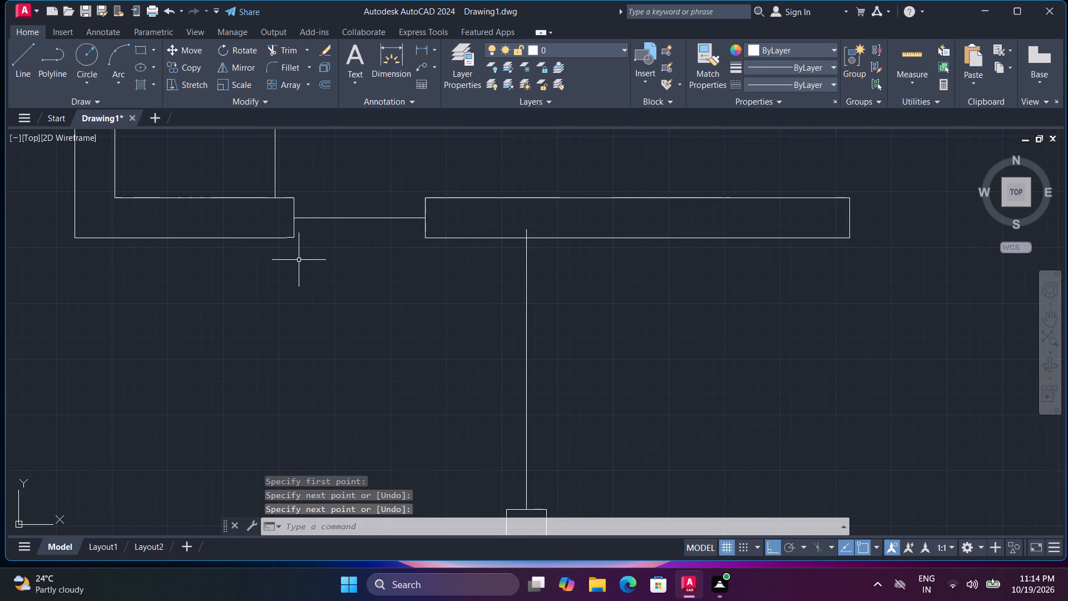
# Erase the short stray line segment at the outer face of the upper-left room's bottom wall, beside the opening.
pyautogui.scroll(3, 295, 260)
pyautogui.moveTo(293, 233); pyautogui.dragTo(346, 361, button='middle')
pyautogui.scroll(-2, 342, 355)
pyautogui.moveTo(308, 343); pyautogui.dragTo(332, 346, button='middle')
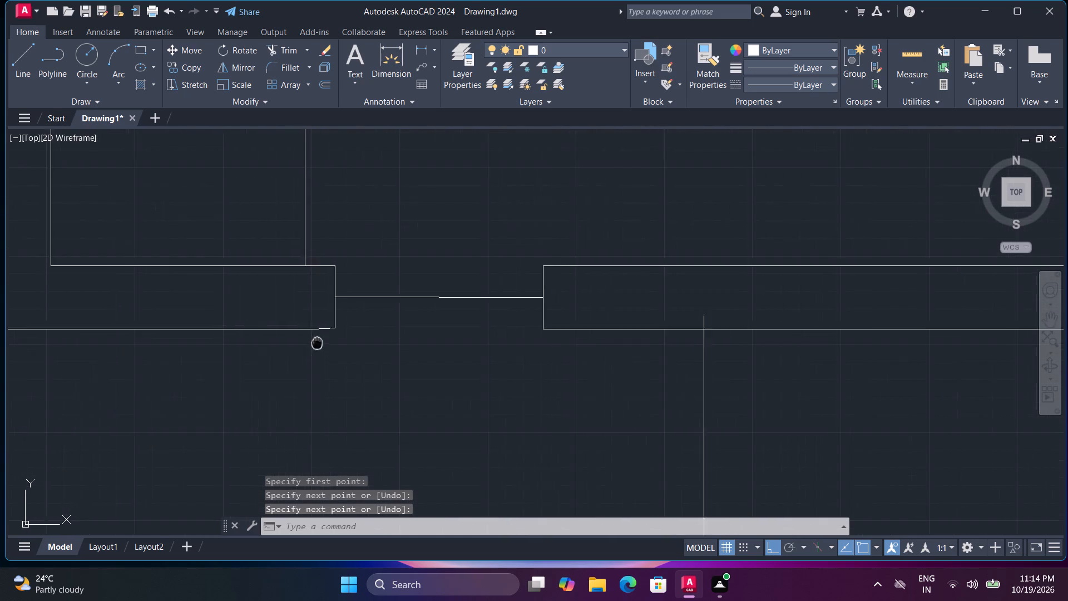
pyautogui.moveTo(332, 346); pyautogui.dragTo(546, 348, button='middle')
pyautogui.click(530, 332)
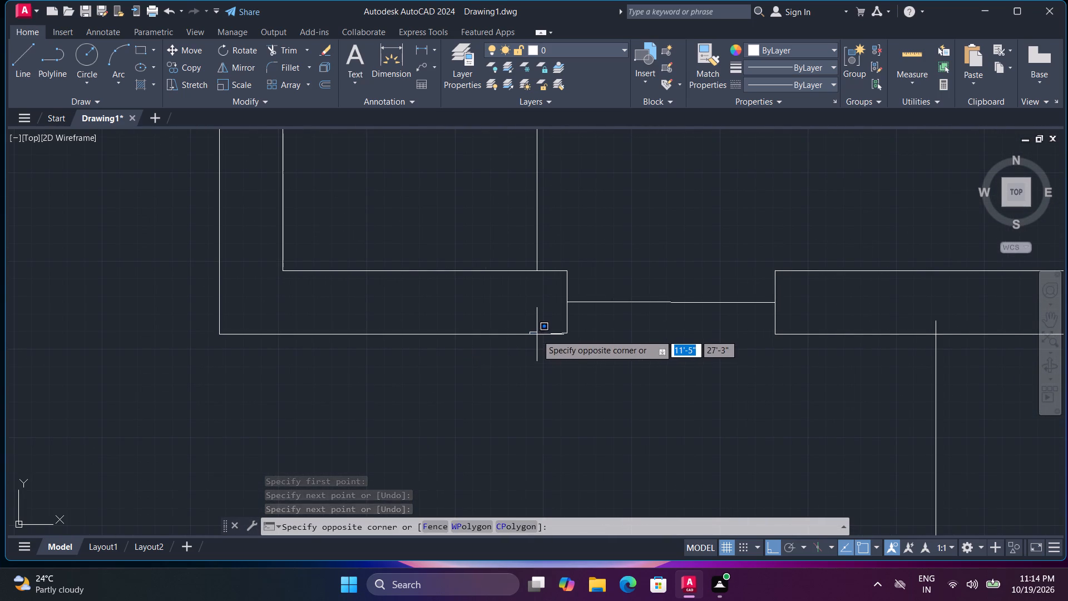
pyautogui.click(537, 334)
pyautogui.click(552, 334)
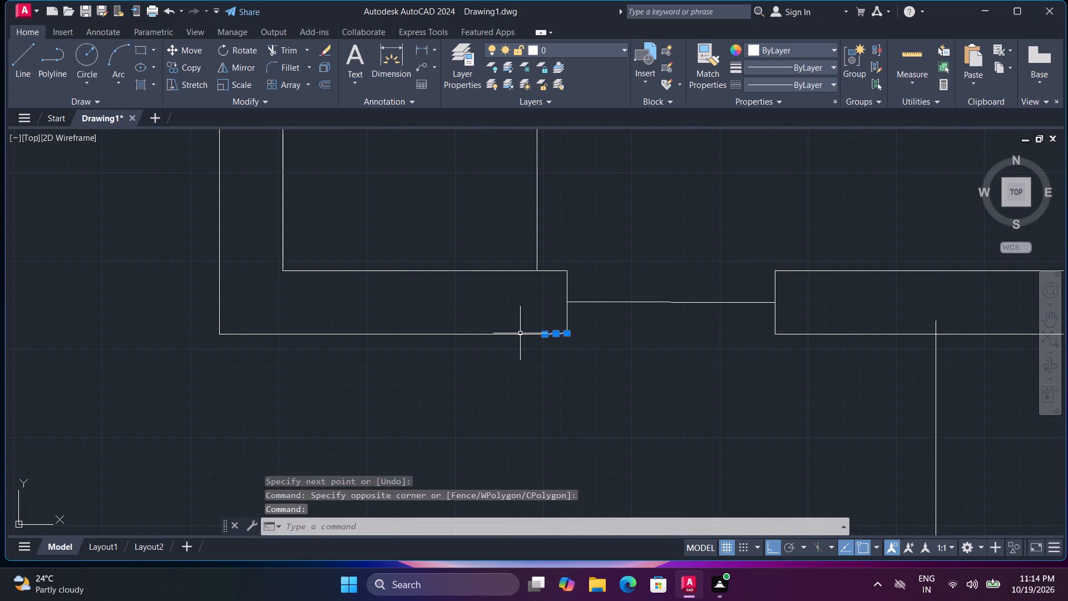
pyautogui.press('Delete')
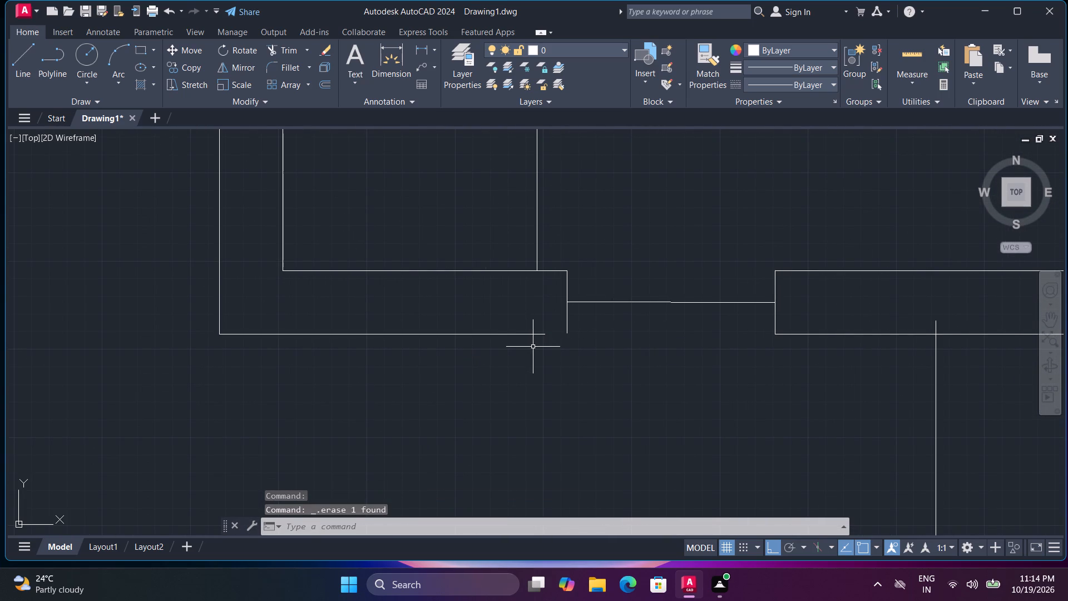
# Extend the upper-left room's outer bottom wall line to the opening's end line and trim the excess across the gap.
pyautogui.write('ex')
pyautogui.press('space')
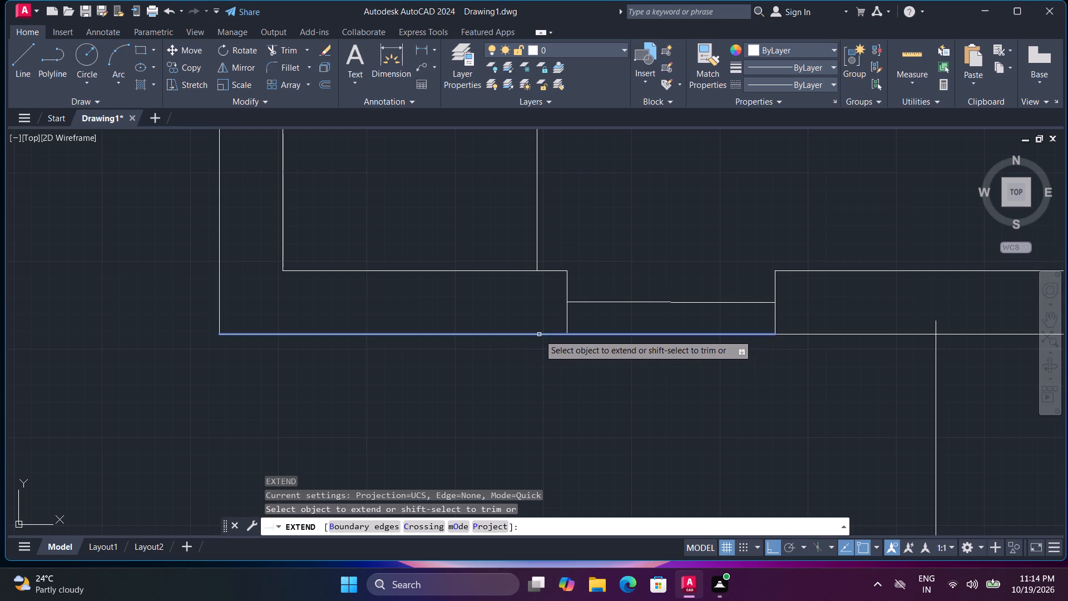
pyautogui.click(539, 334)
pyautogui.click(566, 324)
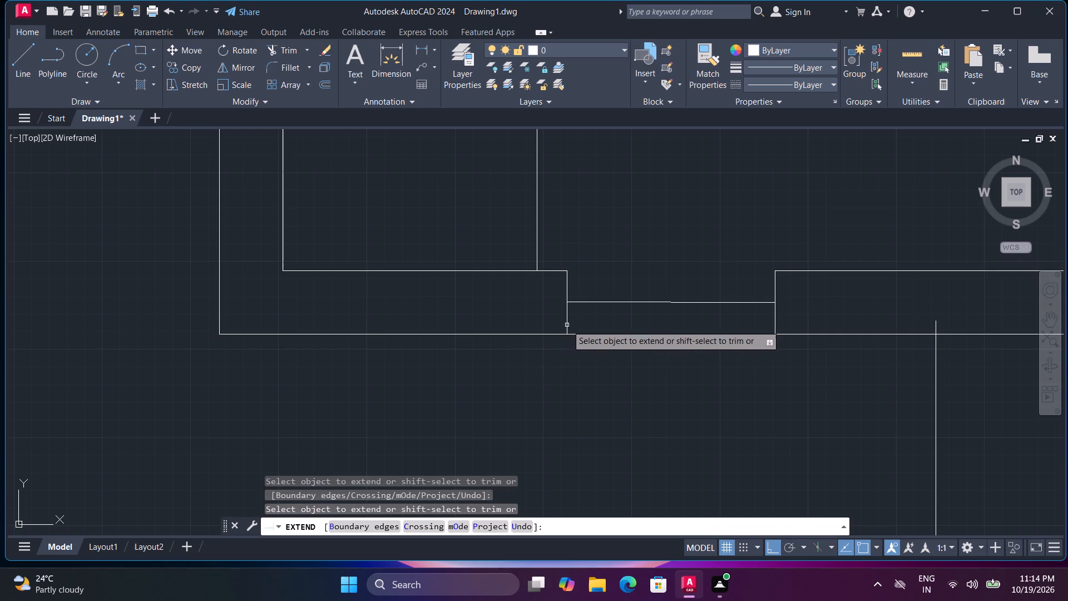
pyautogui.keyDown('shift'); pyautogui.click(581, 341); pyautogui.keyUp('shift')
pyautogui.keyDown('shift'); pyautogui.click(585, 326); pyautogui.keyUp('shift')
pyautogui.scroll(-2, 597, 340)
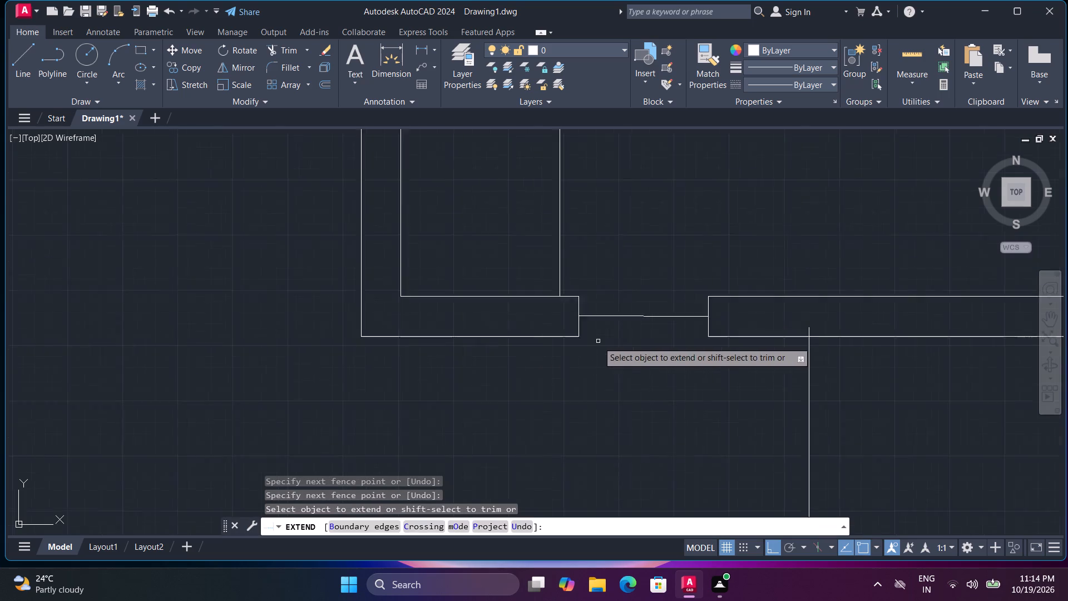
pyautogui.moveTo(636, 273); pyautogui.dragTo(632, 404, button='middle')
pyautogui.middleClick(631, 407)
pyautogui.press('space')
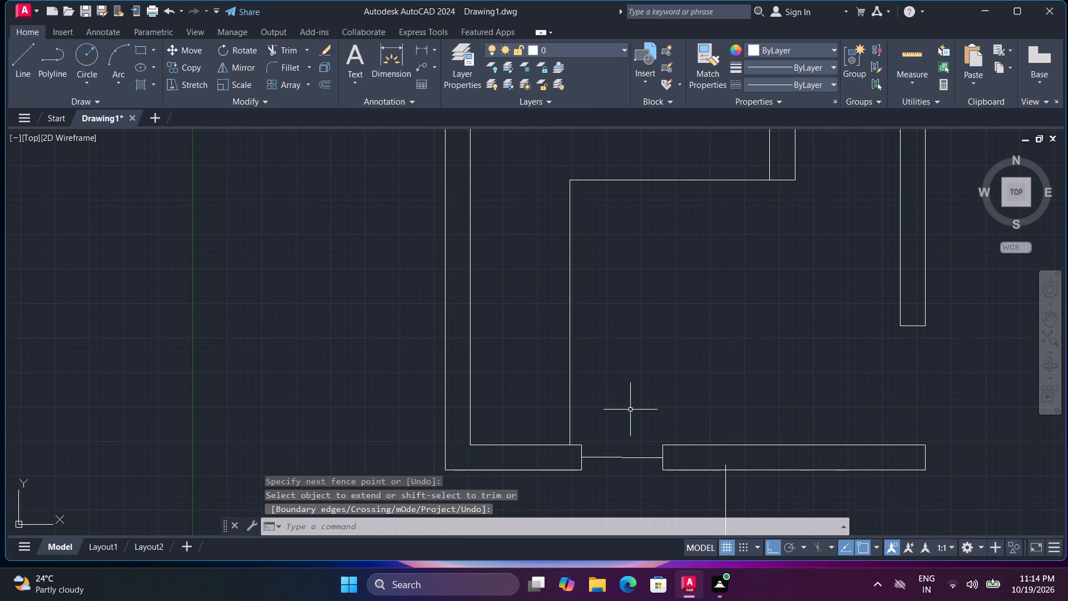
# Draw a horizontal centre line across the opening in the upper-left room's top wall and trim its overhang at the far end.
pyautogui.write('l')
pyautogui.press('space')
pyautogui.scroll(-2, 674, 317)
pyautogui.moveTo(681, 290); pyautogui.dragTo(657, 381, button='middle')
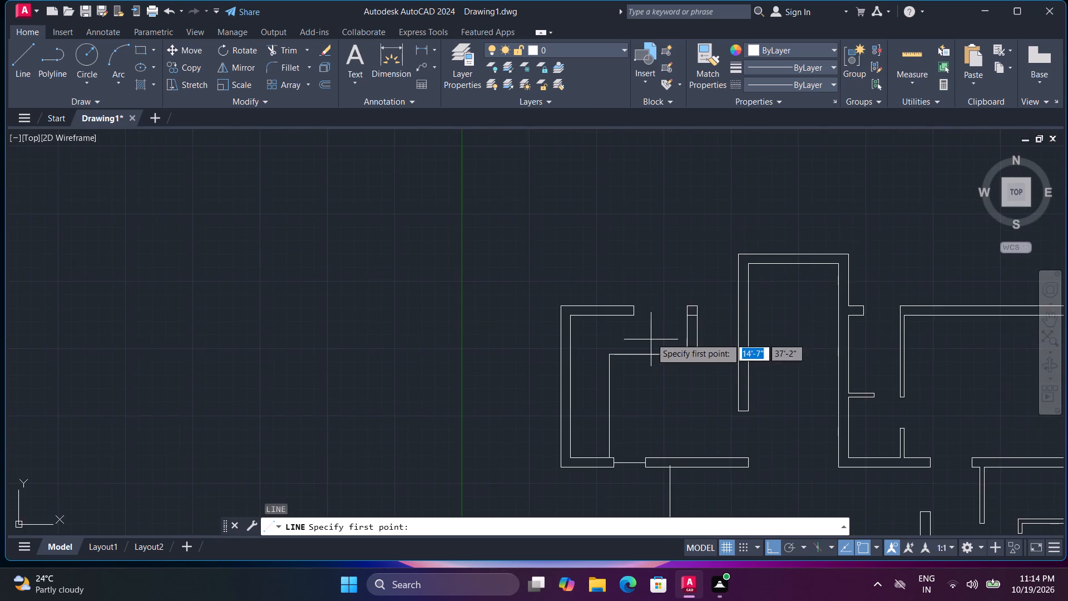
pyautogui.scroll(2, 651, 334)
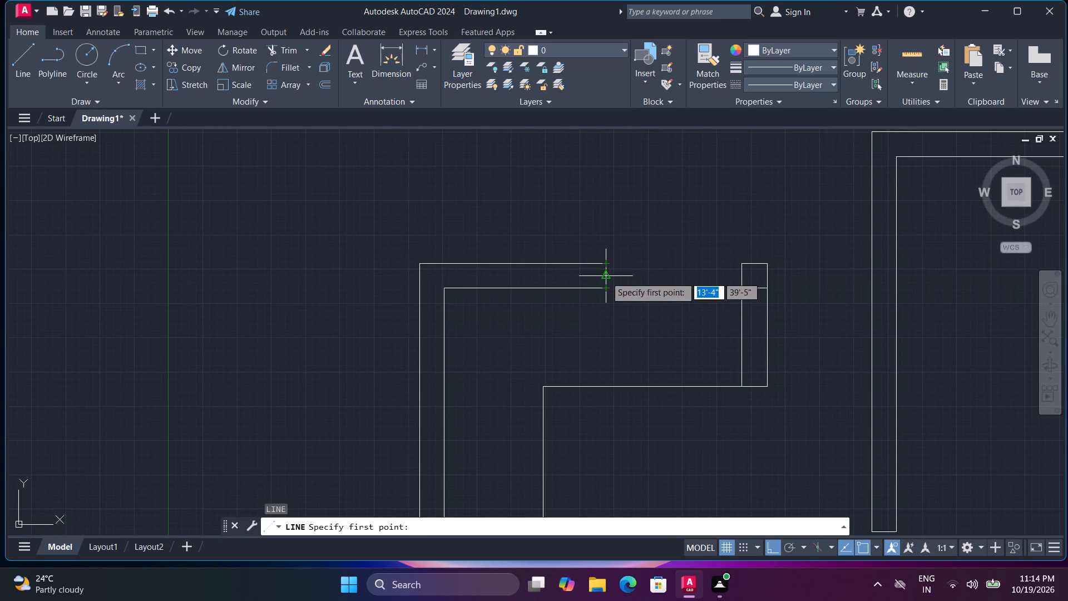
pyautogui.click(606, 277)
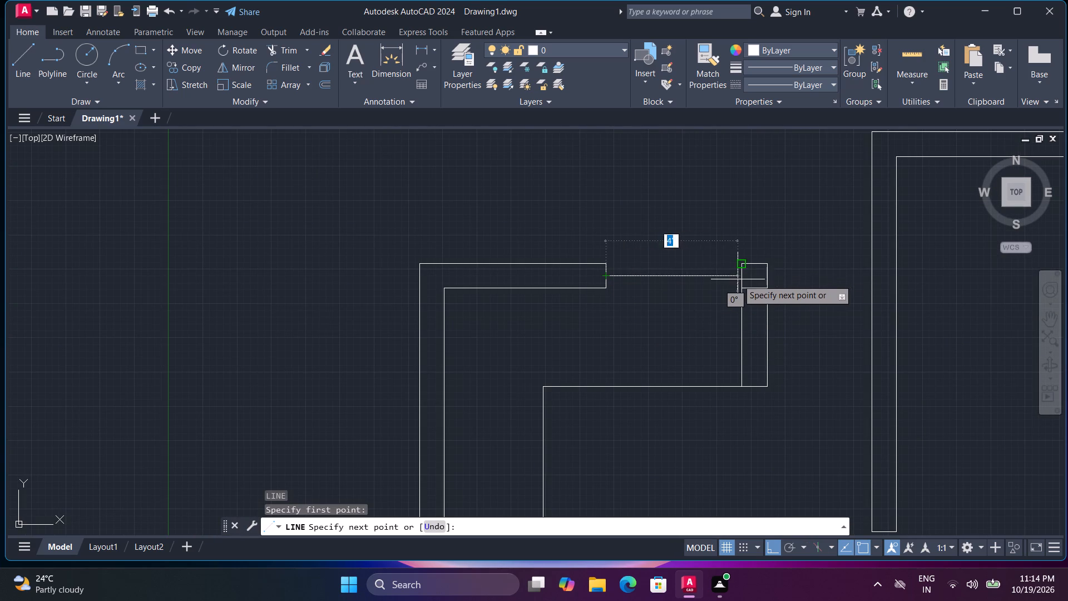
pyautogui.scroll(3, 737, 279)
pyautogui.click(778, 267)
pyautogui.press('space')
pyautogui.write('tr')
pyautogui.press('space')
pyautogui.click(770, 263)
pyautogui.scroll(-3, 770, 262)
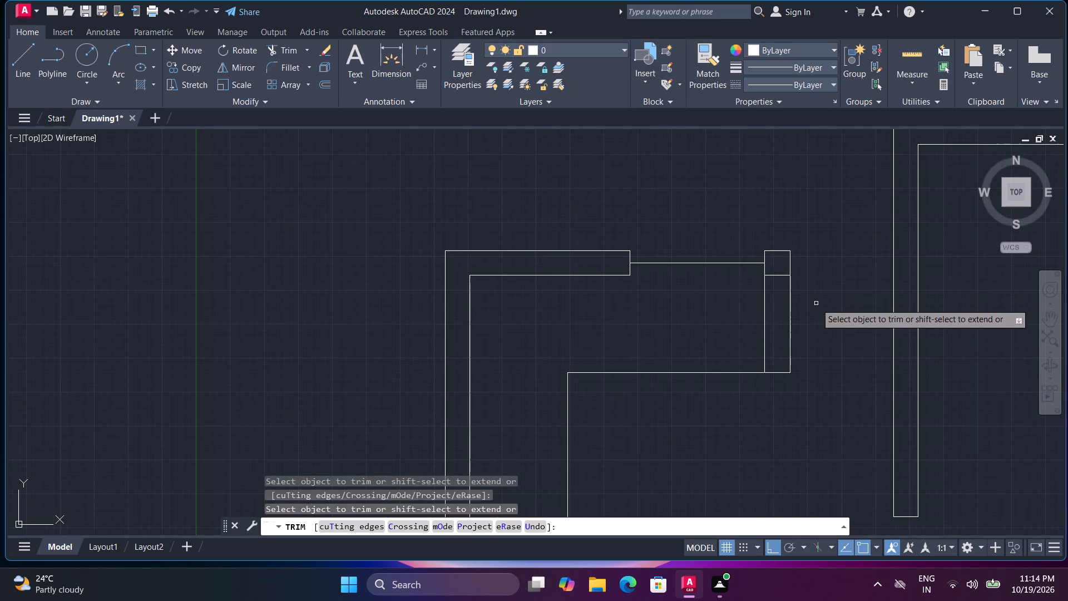
pyautogui.scroll(-2, 816, 304)
pyautogui.moveTo(806, 300); pyautogui.dragTo(609, 320, button='middle')
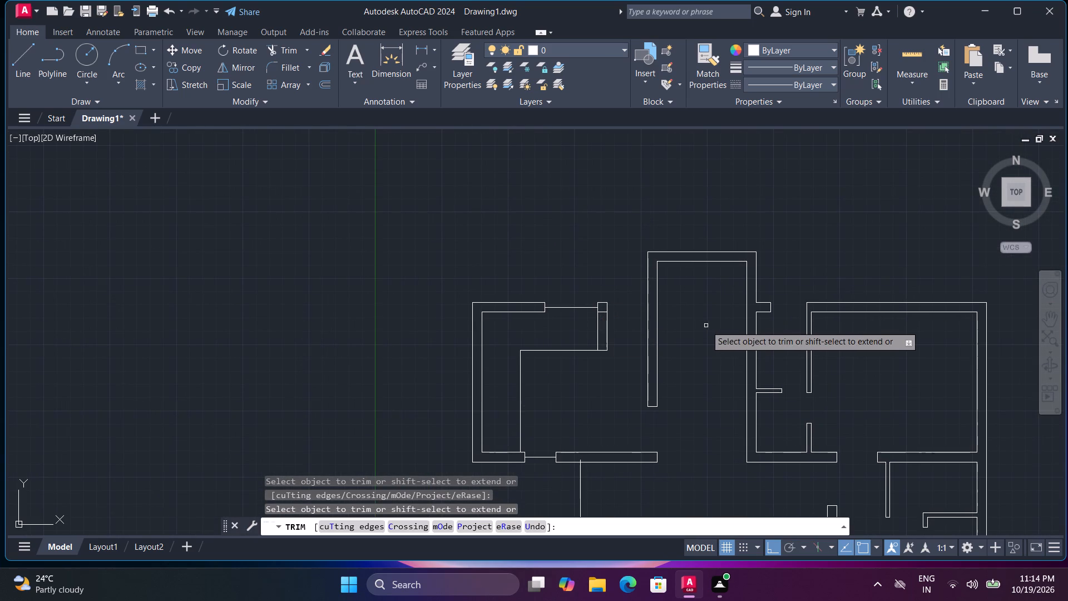
pyautogui.press('Escape')
# Draw two short vertical lines across the projecting middle room's top wall, one near each inner corner, to mark an opening.
pyautogui.press('l')
pyautogui.press('space')
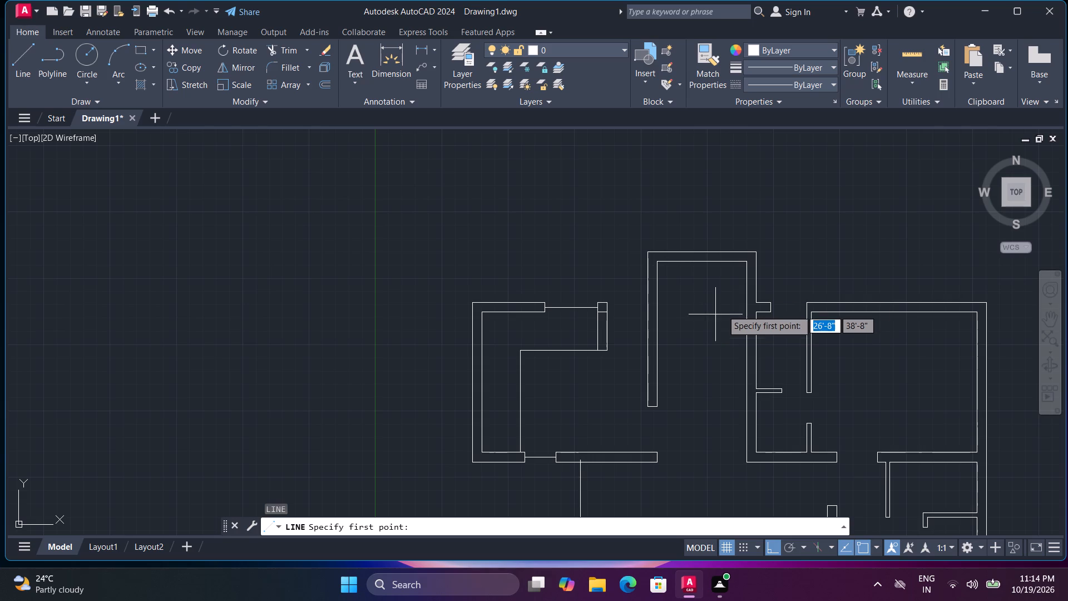
pyautogui.scroll(1, 669, 269)
pyautogui.click(666, 272)
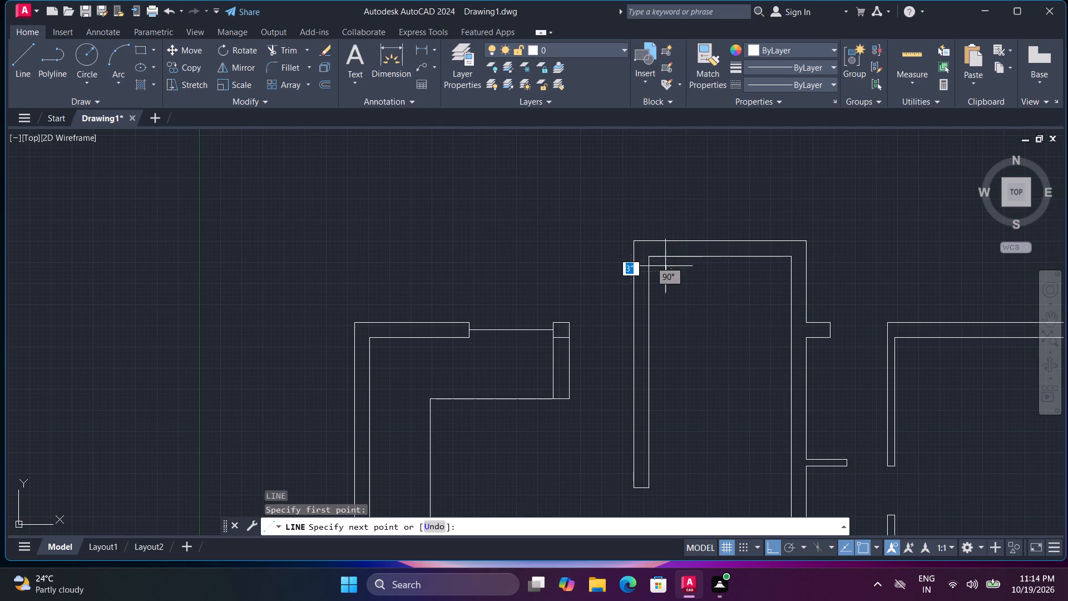
pyautogui.click(659, 226)
pyautogui.press('space')
pyautogui.press('space')
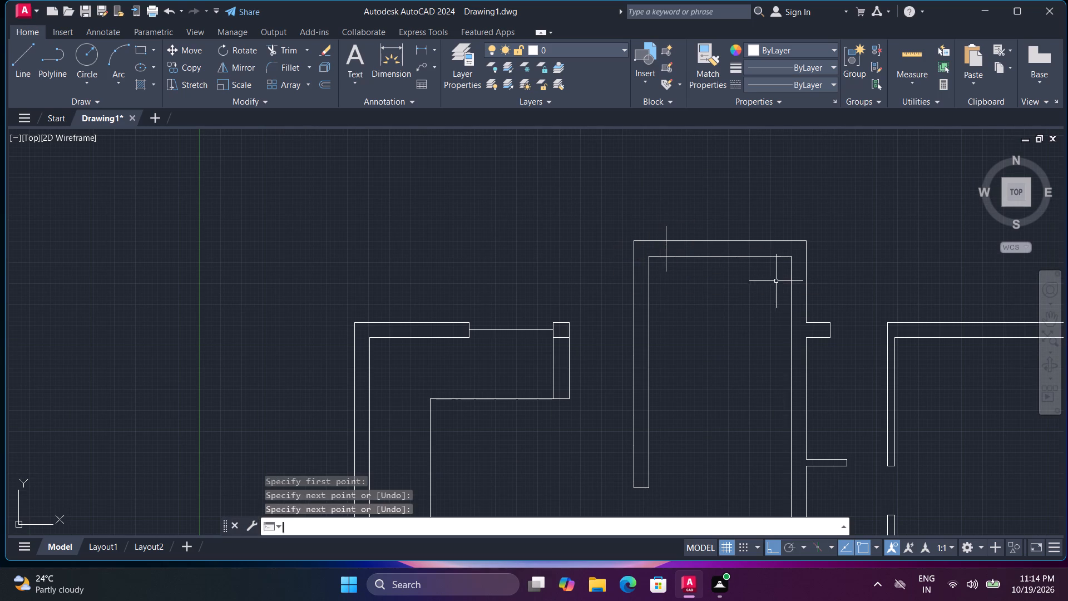
pyautogui.click(777, 273)
pyautogui.click(770, 229)
pyautogui.press('space')
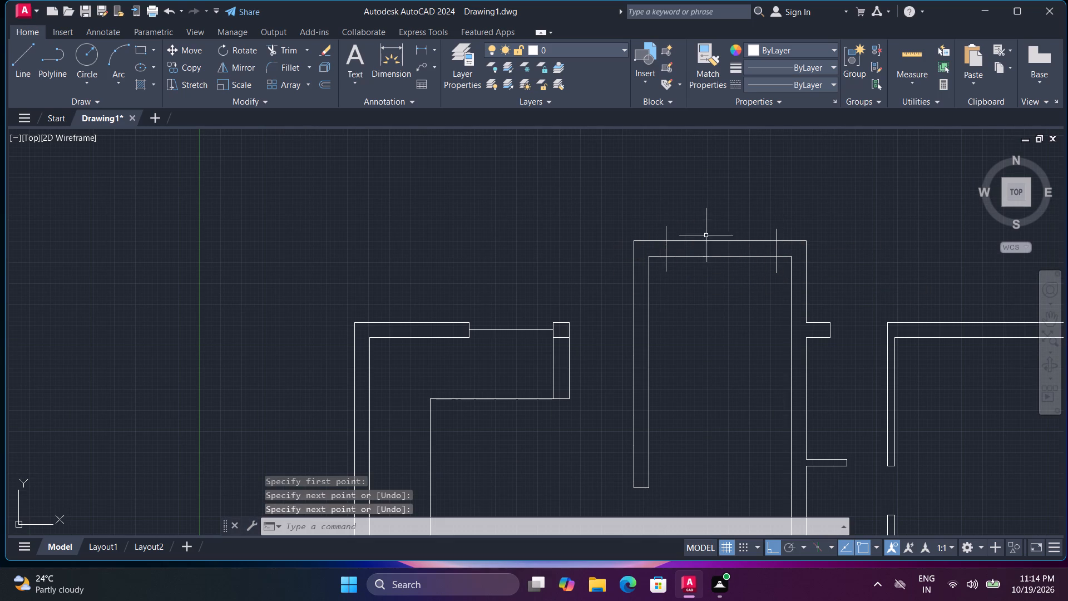
# Trim both vertical lines' overhangs and the wall lines between them to cut the opening in the middle room's top wall.
pyautogui.write('tr')
pyautogui.press('space')
pyautogui.click(652, 230)
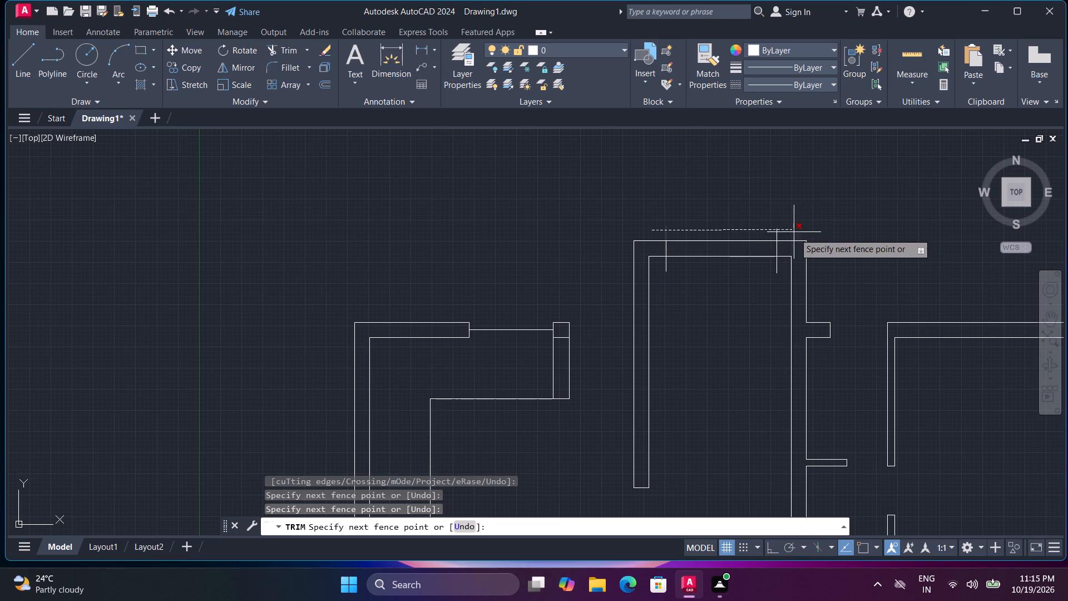
pyautogui.click(794, 234)
pyautogui.click(736, 227)
pyautogui.click(731, 275)
pyautogui.click(783, 263)
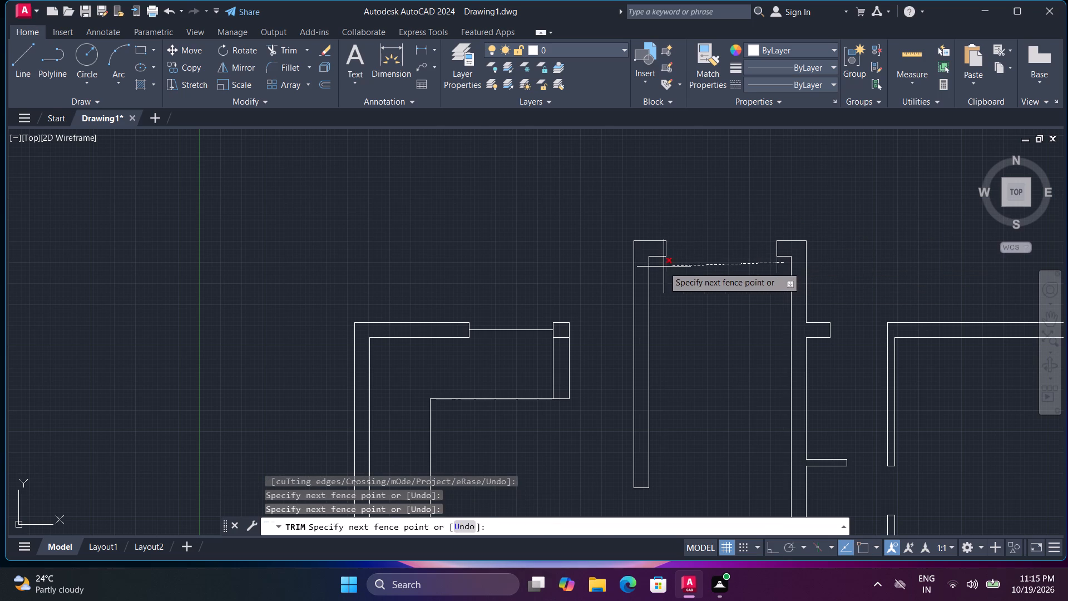
pyautogui.click(661, 266)
pyautogui.press('Escape')
# Draw a horizontal centre line across the opening in the middle room's top wall, joining the midpoints of its two ends.
pyautogui.write('l')
pyautogui.press('space')
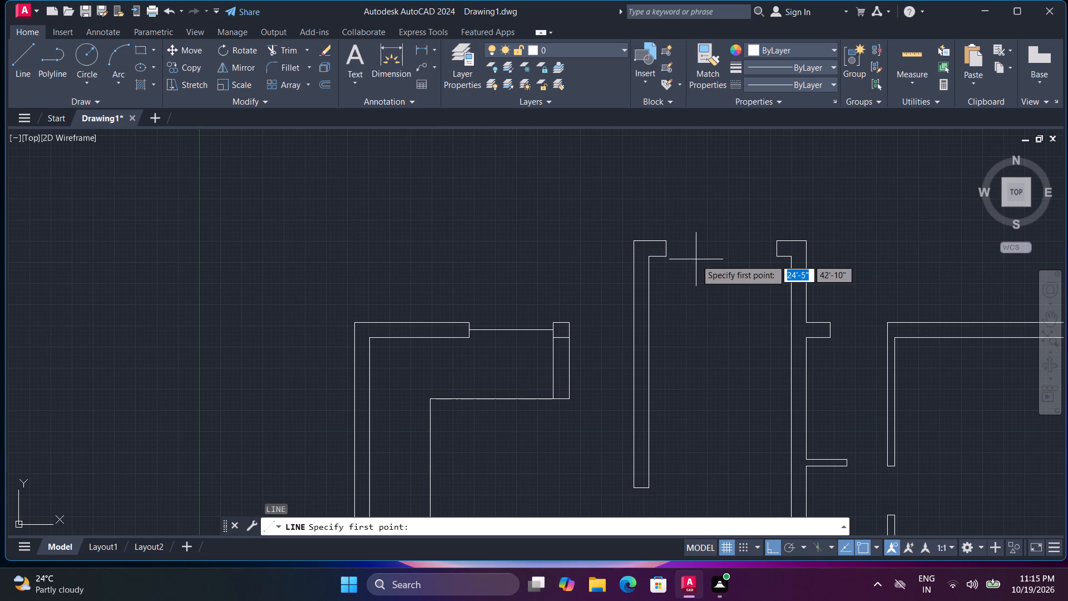
pyautogui.click(662, 251)
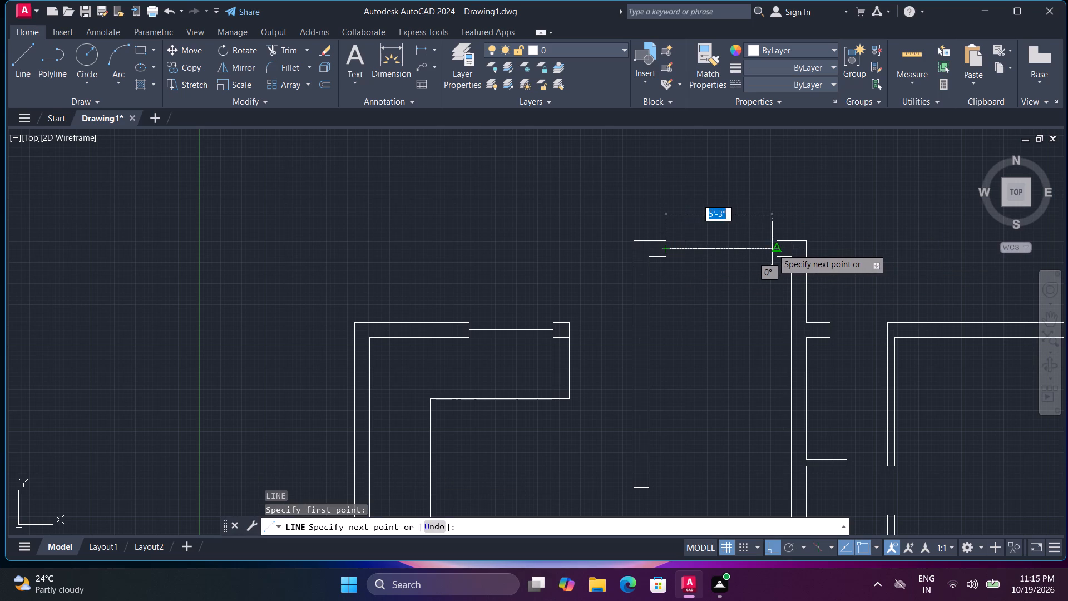
pyautogui.click(774, 249)
pyautogui.press('space')
# Draw a horizontal centre line from the short wall stub to the upper-right room's top wall corner and trim its overhang.
pyautogui.scroll(-1, 762, 285)
pyautogui.moveTo(755, 285); pyautogui.dragTo(738, 280, button='middle')
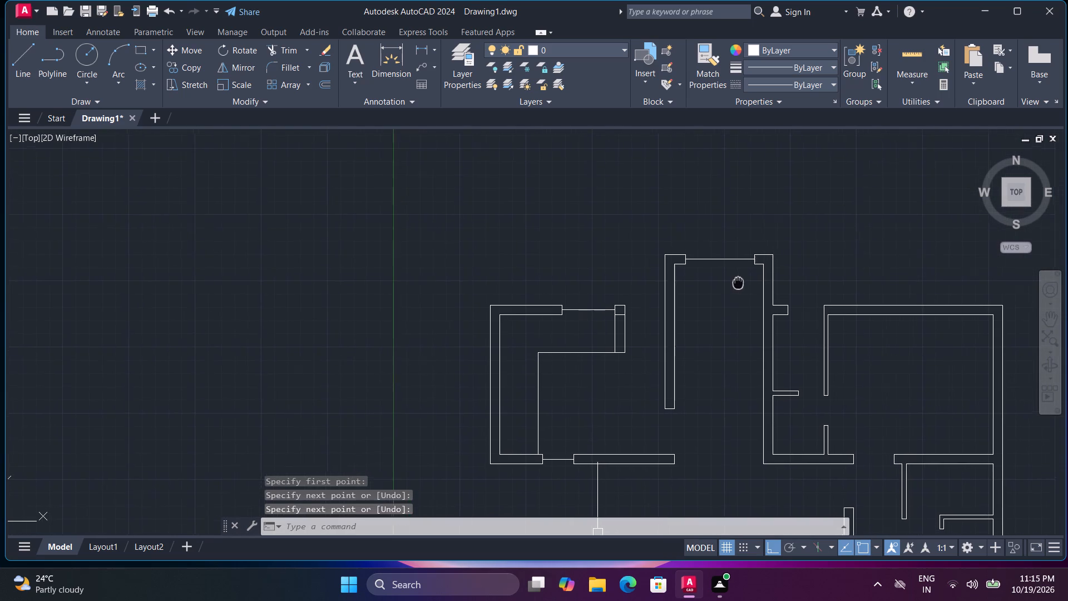
pyautogui.moveTo(738, 280); pyautogui.dragTo(708, 280, button='middle')
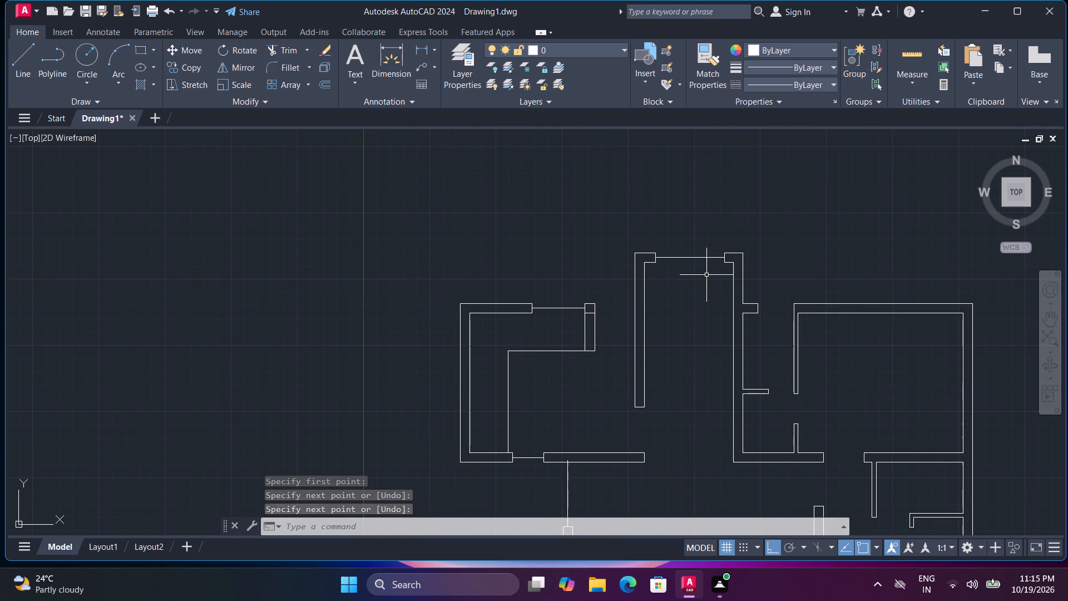
pyautogui.press('space')
pyautogui.scroll(1, 759, 307)
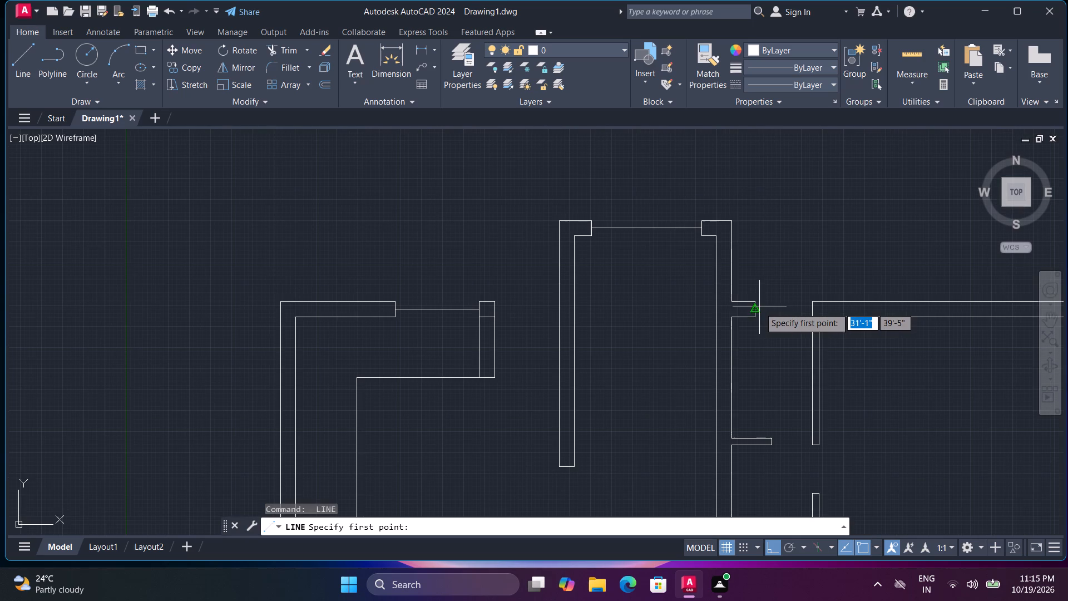
pyautogui.click(754, 309)
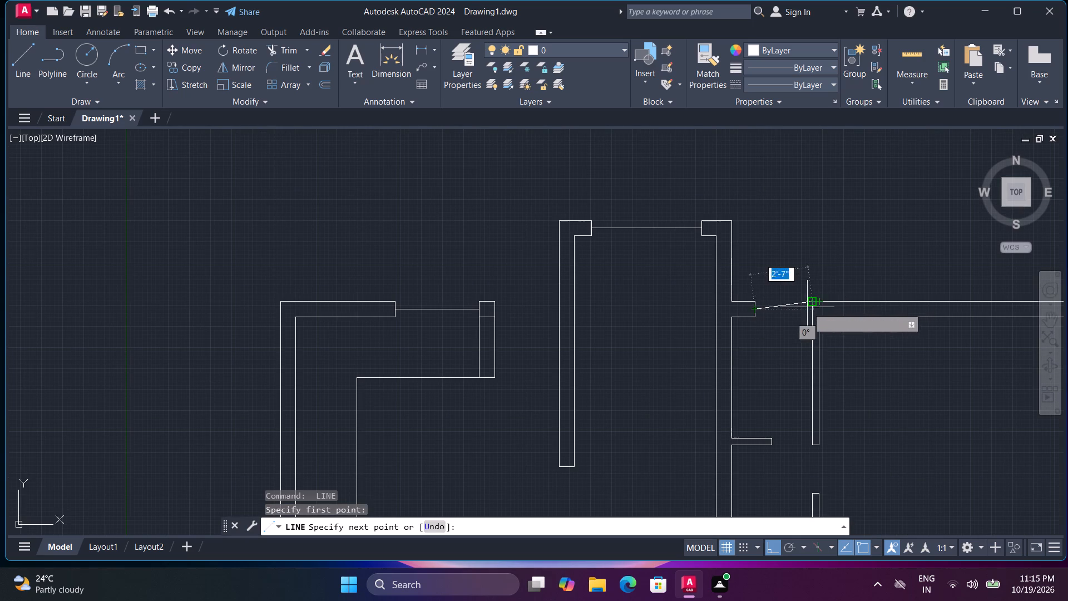
pyautogui.scroll(3, 816, 312)
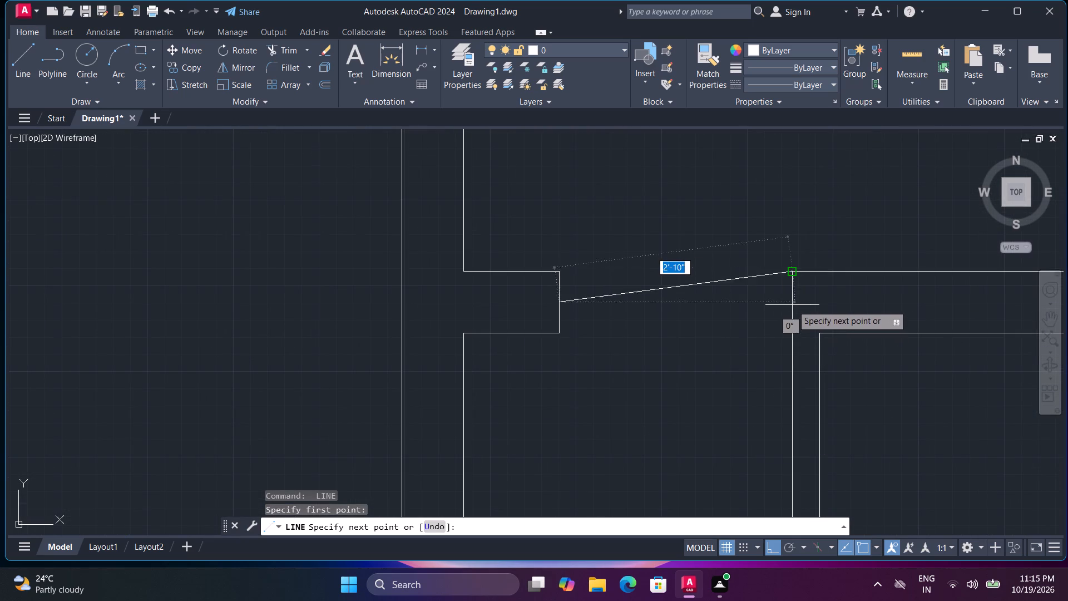
pyautogui.click(804, 305)
pyautogui.press('space')
pyautogui.write('tr')
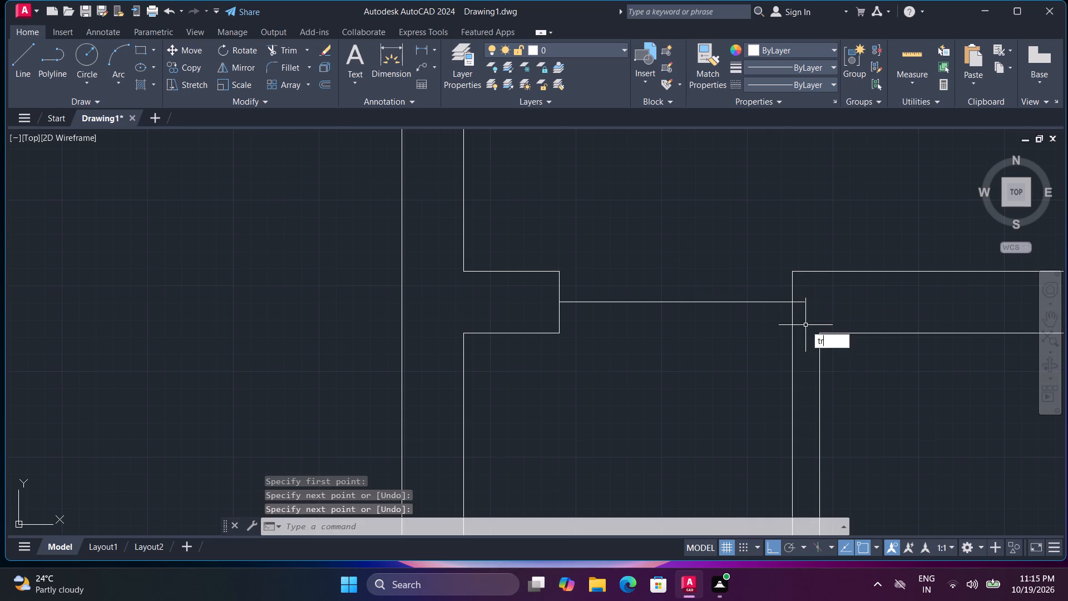
pyautogui.press('space')
pyautogui.click(804, 303)
pyautogui.scroll(-2, 806, 303)
pyautogui.press('space')
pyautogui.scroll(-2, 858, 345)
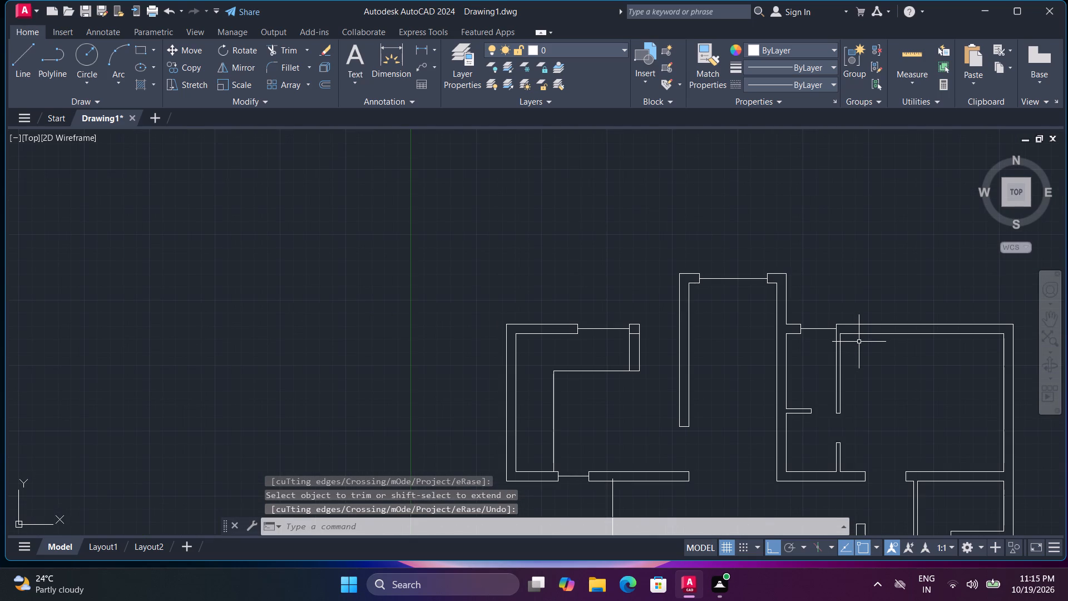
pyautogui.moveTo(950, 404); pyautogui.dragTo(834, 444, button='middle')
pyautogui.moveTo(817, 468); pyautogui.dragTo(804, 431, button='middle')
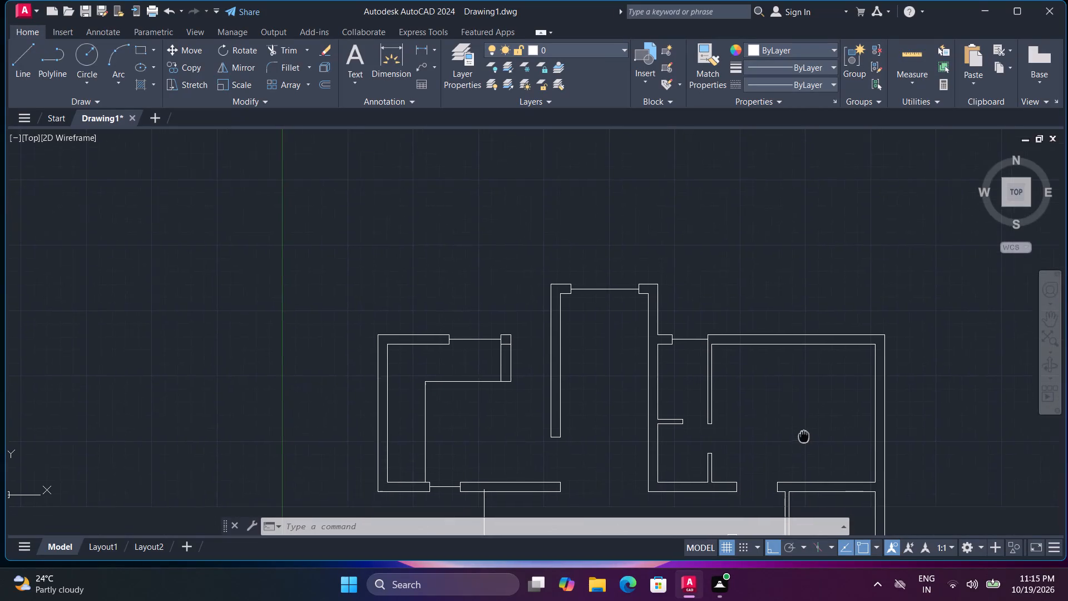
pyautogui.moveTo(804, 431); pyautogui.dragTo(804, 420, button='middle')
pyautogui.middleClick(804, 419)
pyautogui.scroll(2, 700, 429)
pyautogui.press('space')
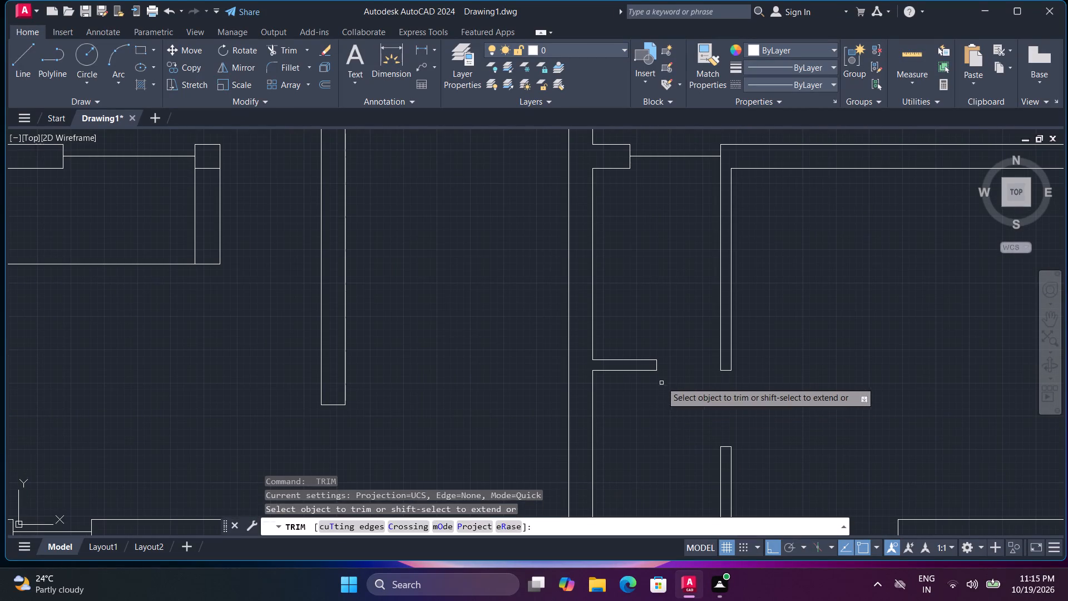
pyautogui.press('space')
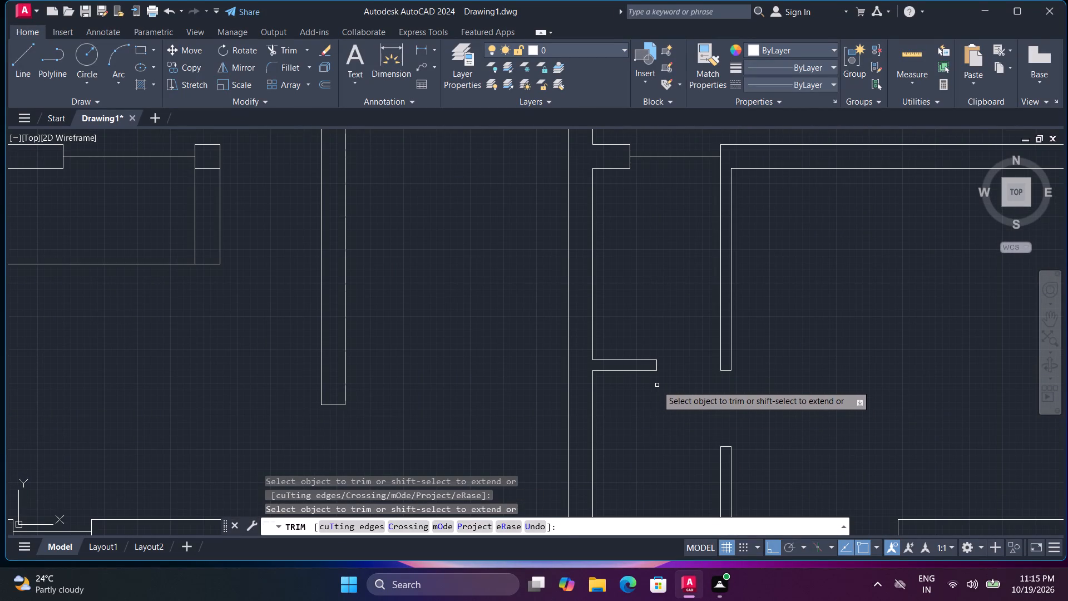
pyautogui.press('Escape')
# Draw an L-shaped line from the short wall stub's lower corner, about 3' down and horizontally across the thin partition.
pyautogui.write('l')
pyautogui.press('space')
pyautogui.click(660, 370)
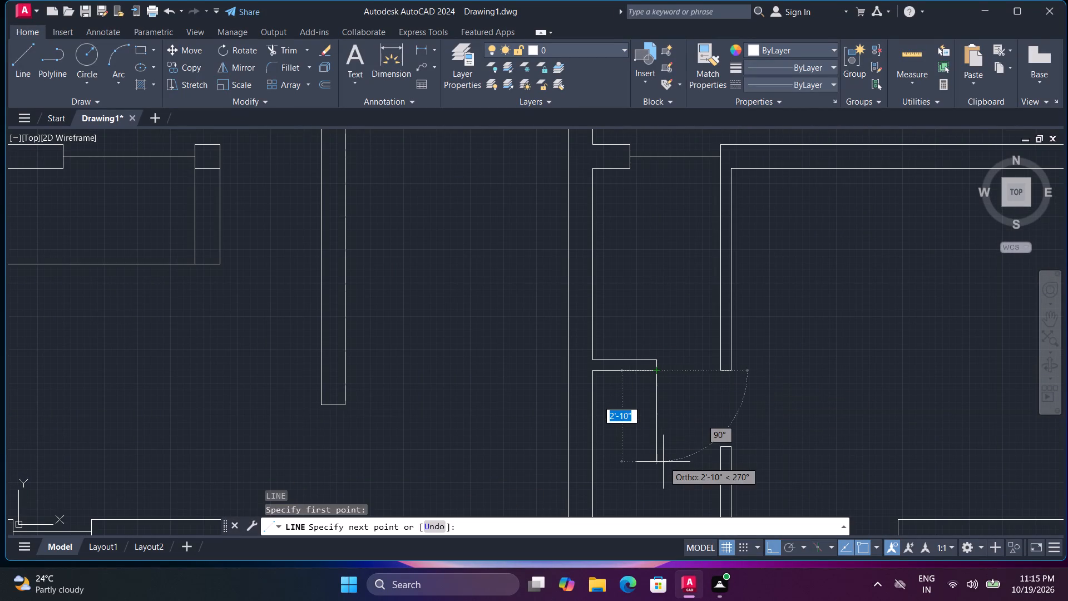
pyautogui.moveTo(663, 462); pyautogui.dragTo(666, 424, button='middle')
pyautogui.scroll(-1, 666, 424)
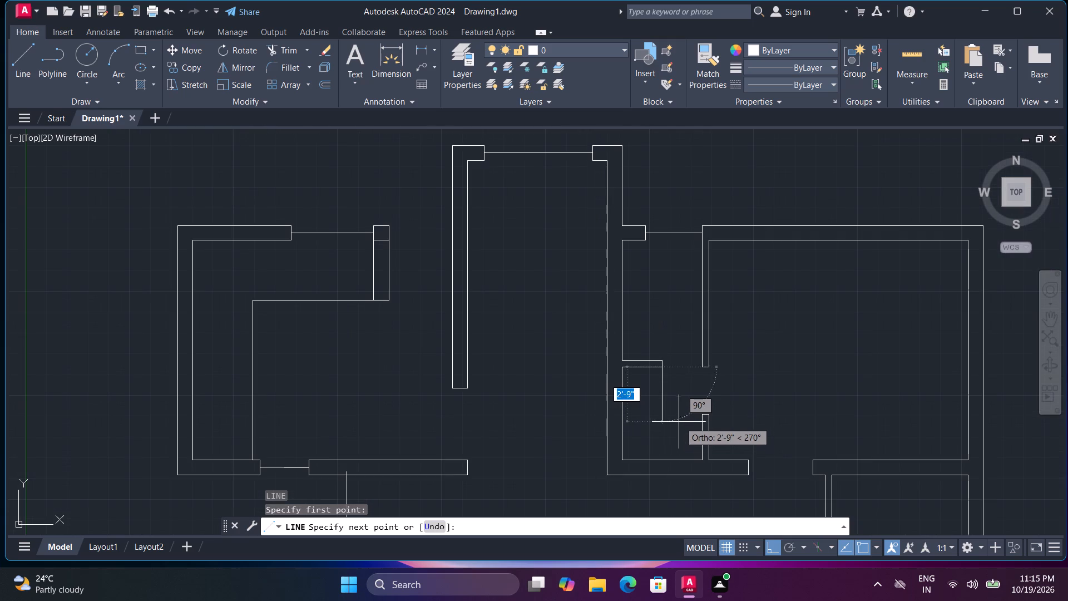
pyautogui.moveTo(675, 420); pyautogui.dragTo(669, 395, button='middle')
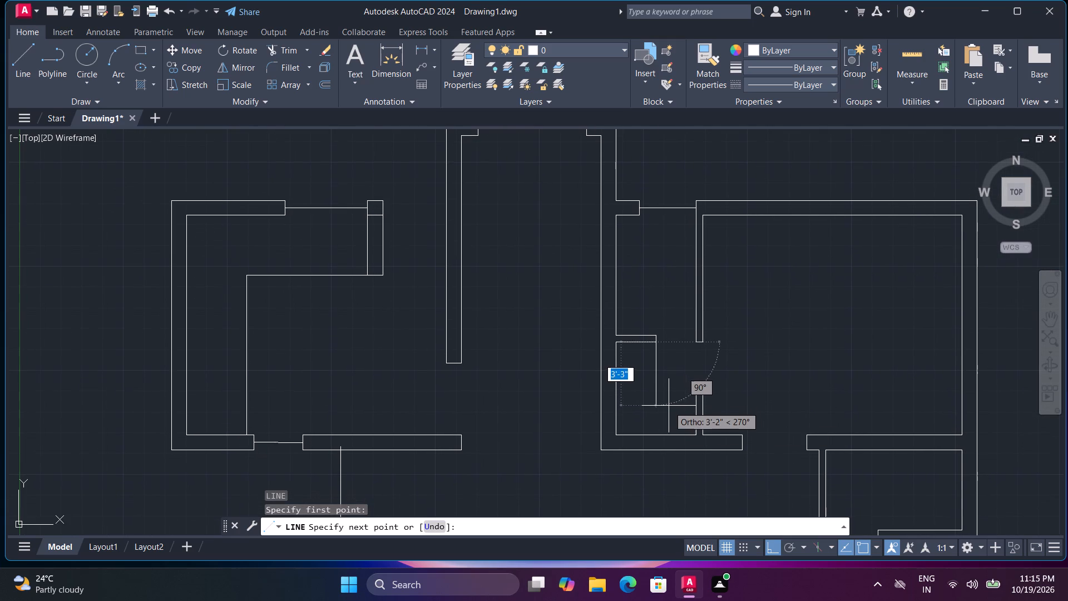
pyautogui.scroll(2, 668, 408)
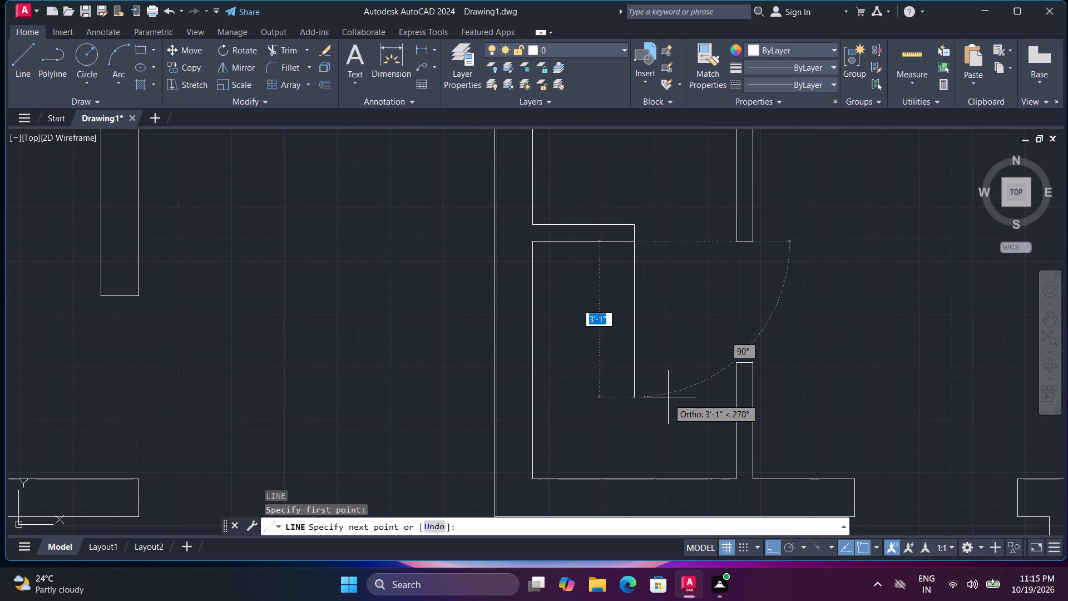
pyautogui.click(663, 403)
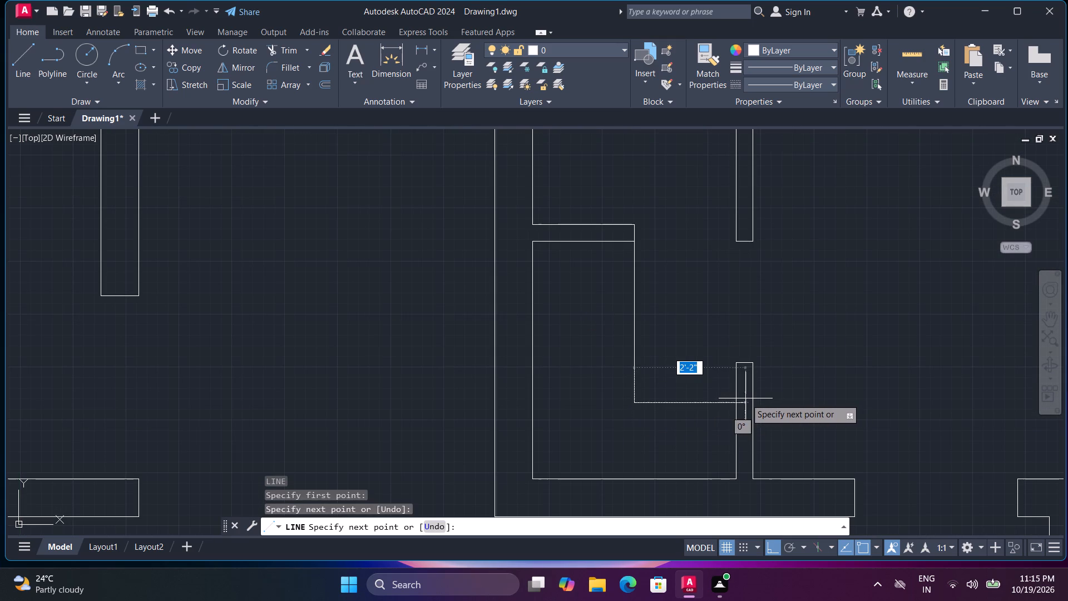
pyautogui.click(779, 396)
pyautogui.press('space')
# Trim the L-shaped line's overhang beyond and inside the thin partition so it ends at the partition's near face.
pyautogui.write('tr')
pyautogui.press('space')
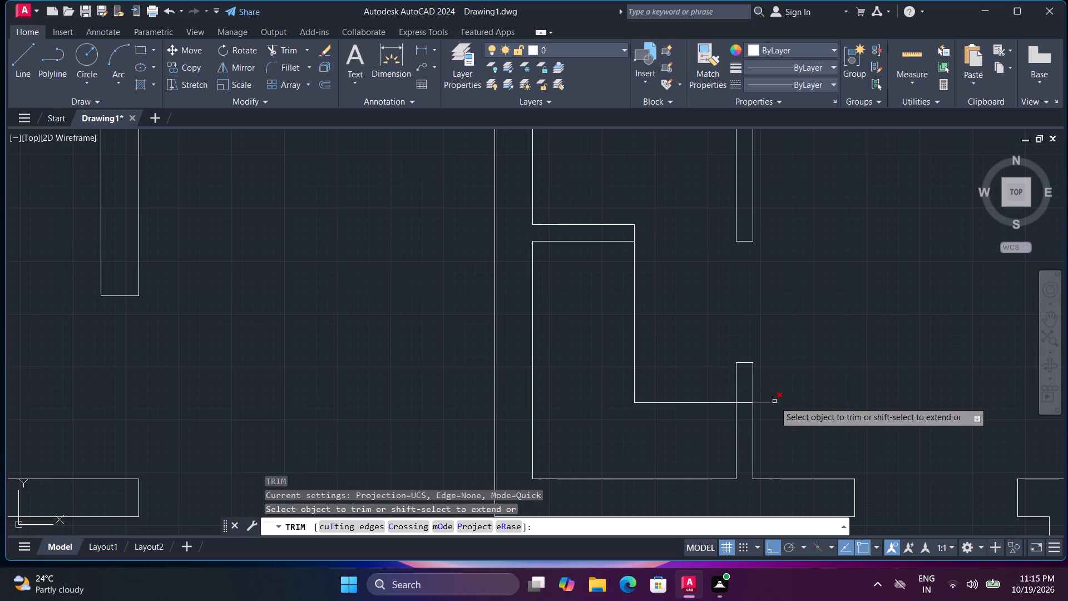
pyautogui.click(774, 401)
pyautogui.click(745, 403)
pyautogui.scroll(-2, 759, 396)
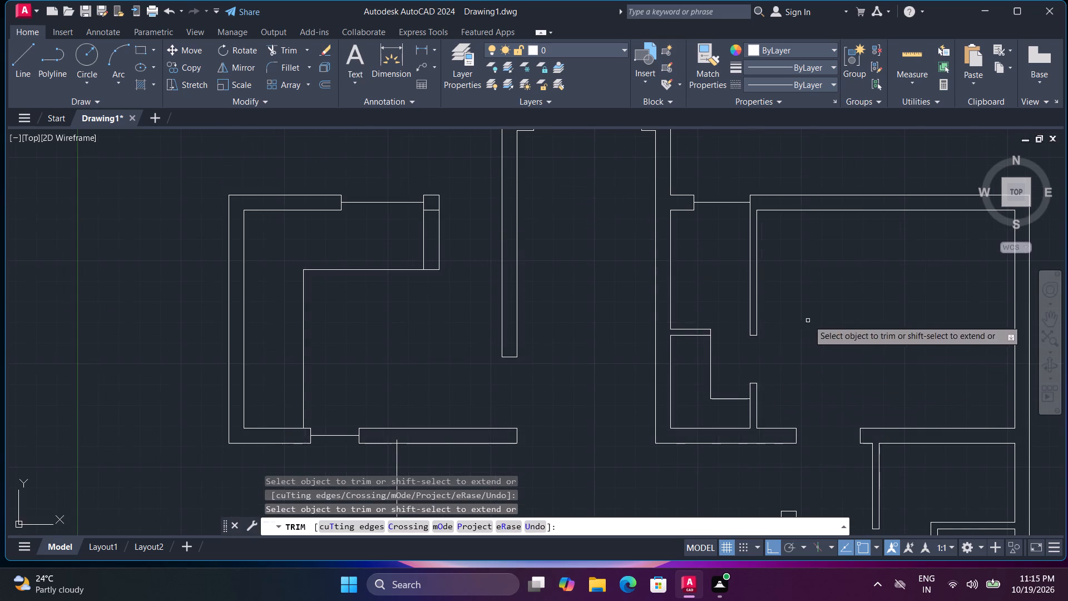
pyautogui.moveTo(808, 320); pyautogui.dragTo(725, 428, button='middle')
pyautogui.scroll(-1, 770, 379)
pyautogui.scroll(1, 739, 390)
pyautogui.press('space')
# Draw two short vertical lines about 6' apart across the upper-right room's top wall to mark an opening.
pyautogui.write('l')
pyautogui.press('space')
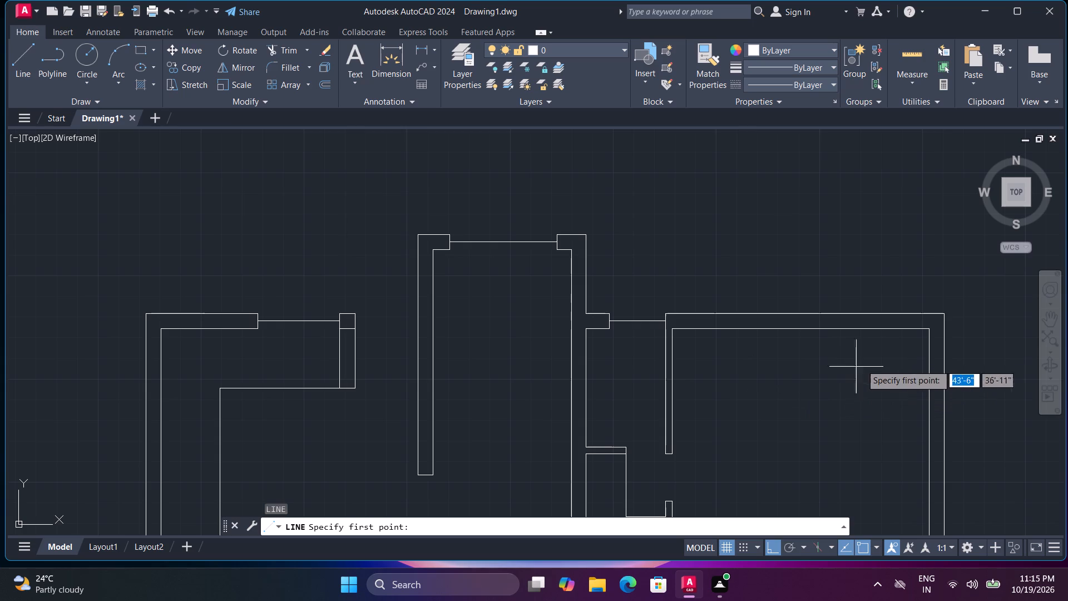
pyautogui.click(865, 349)
pyautogui.click(866, 284)
pyautogui.press('space')
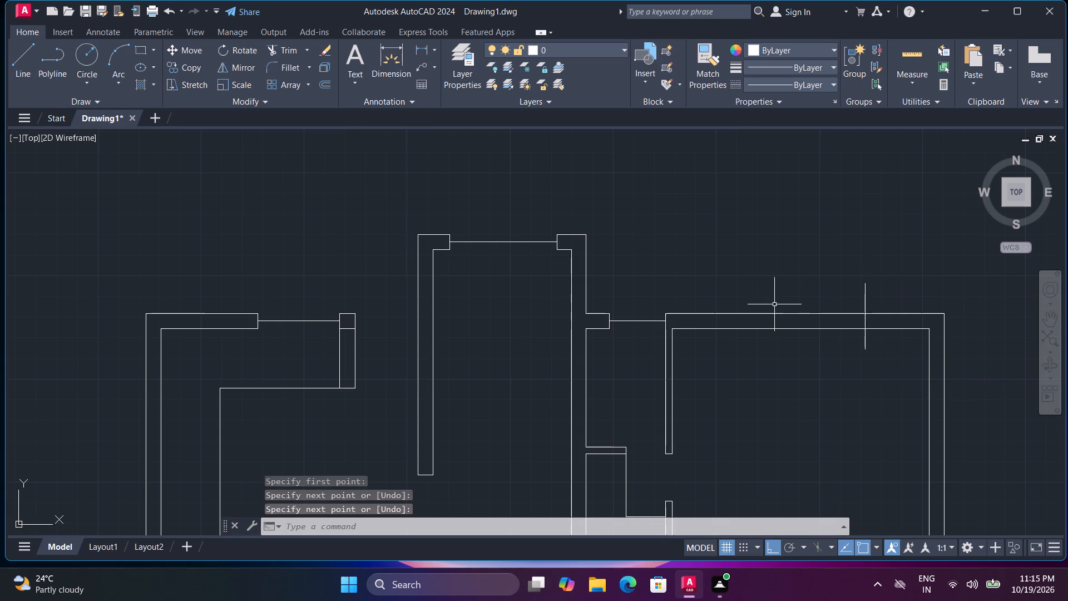
pyautogui.press('space')
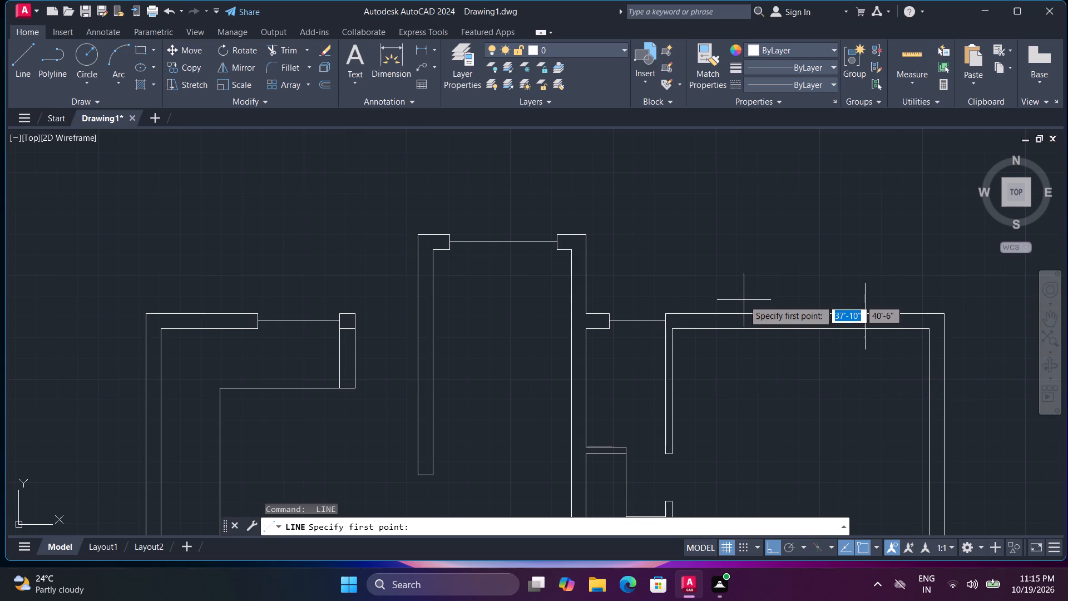
pyautogui.click(744, 300)
pyautogui.click(745, 342)
pyautogui.press('space')
# Trim both vertical lines' overhangs and the wall lines between them to cut the opening in the upper-right room's top wall.
pyautogui.press('t')
pyautogui.write('r')
pyautogui.press('space')
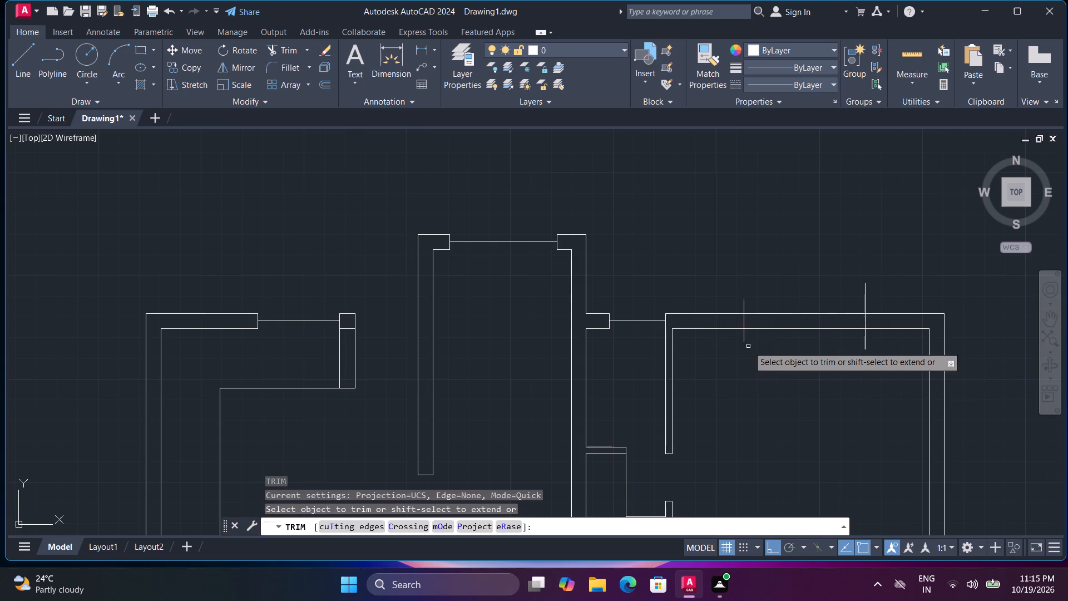
pyautogui.click(746, 338)
pyautogui.click(735, 336)
pyautogui.moveTo(805, 341); pyautogui.dragTo(830, 344)
pyautogui.click(891, 336)
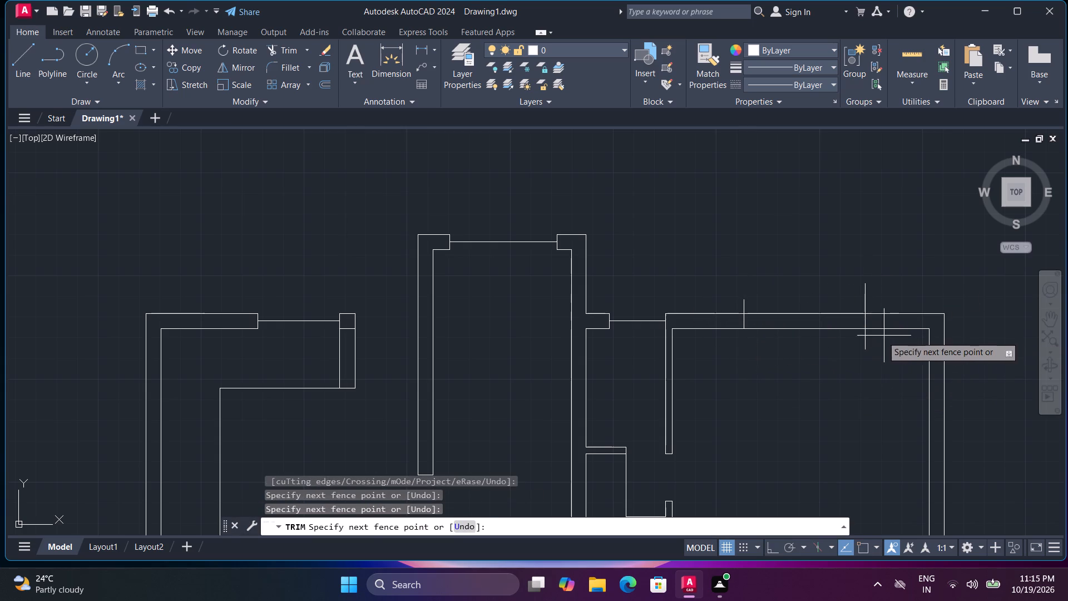
pyautogui.click(859, 338)
pyautogui.click(872, 301)
pyautogui.click(706, 308)
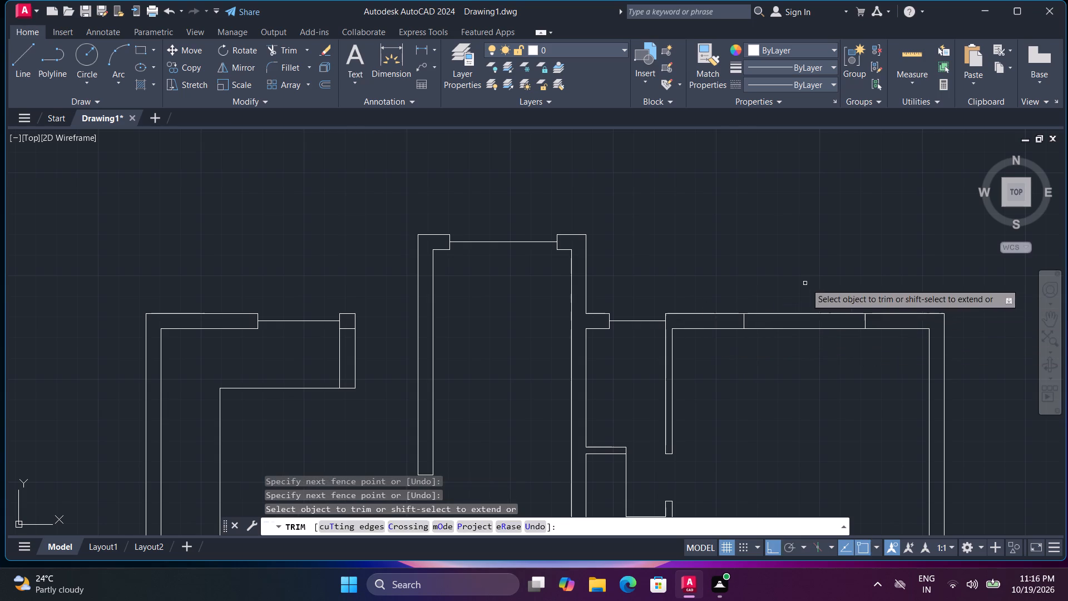
pyautogui.click(807, 283)
pyautogui.click(812, 344)
pyautogui.press('space')
# Draw a horizontal centre line across the opening in the upper-right room's top wall, joining the midpoints of its two ends.
pyautogui.write('l')
pyautogui.press('space')
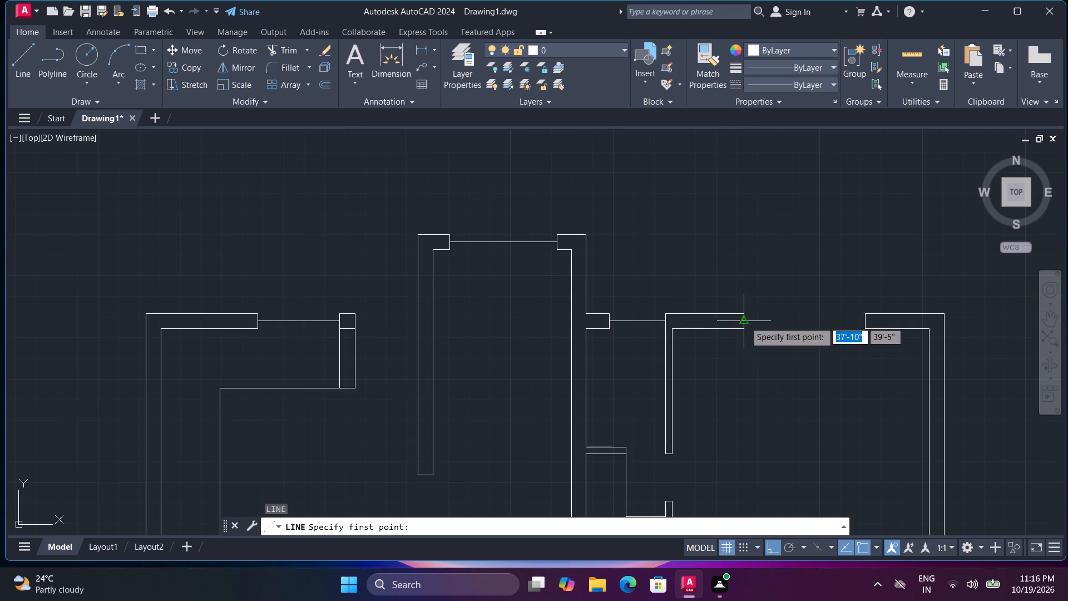
pyautogui.click(744, 321)
pyautogui.click(867, 323)
pyautogui.press('space')
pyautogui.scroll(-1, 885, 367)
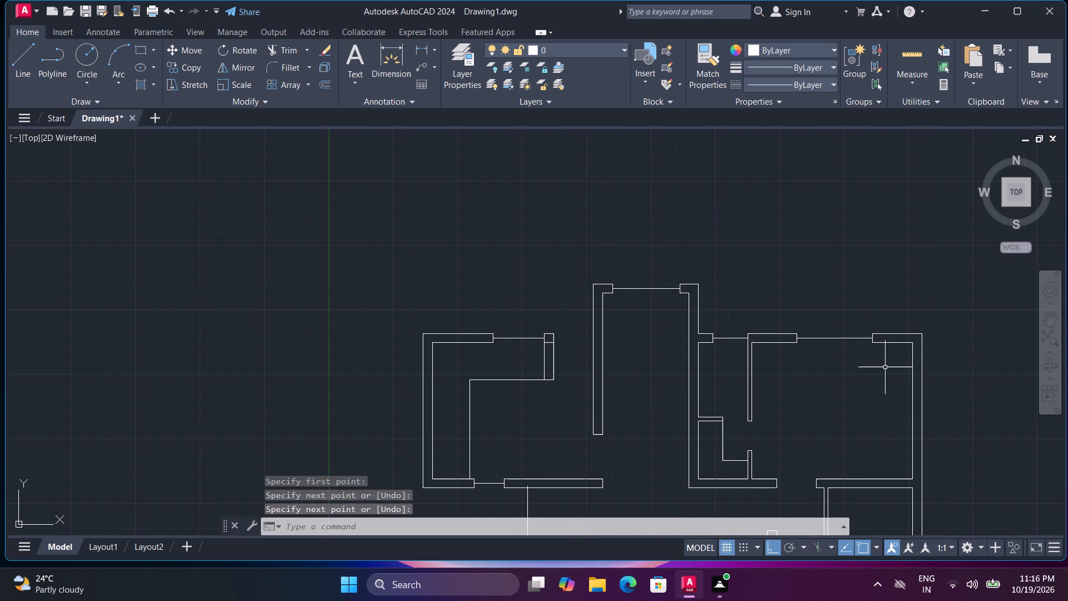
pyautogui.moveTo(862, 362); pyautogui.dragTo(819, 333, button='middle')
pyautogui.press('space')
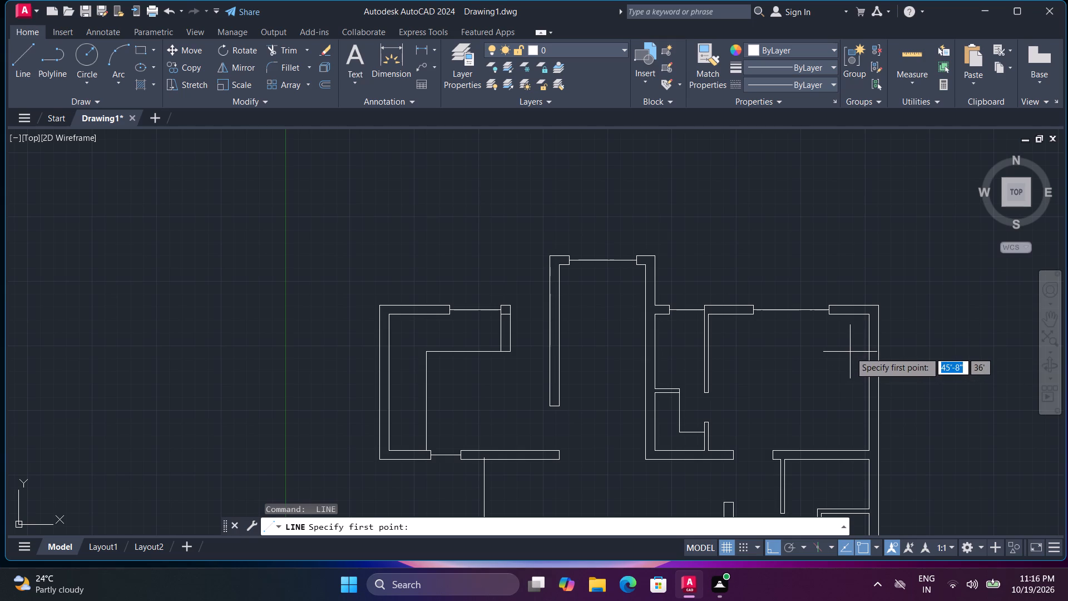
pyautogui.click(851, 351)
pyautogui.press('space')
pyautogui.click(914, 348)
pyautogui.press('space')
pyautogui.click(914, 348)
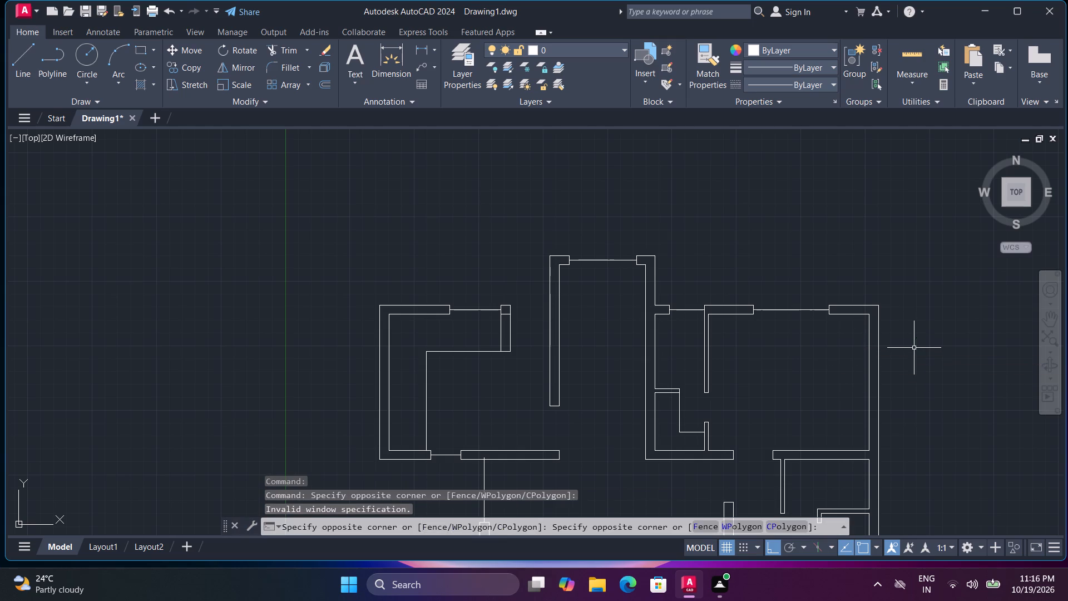
# Draw a horizontal line across the upper-right room's right outer wall, starting outside the building, to mark an opening.
pyautogui.press('space')
pyautogui.click(916, 348)
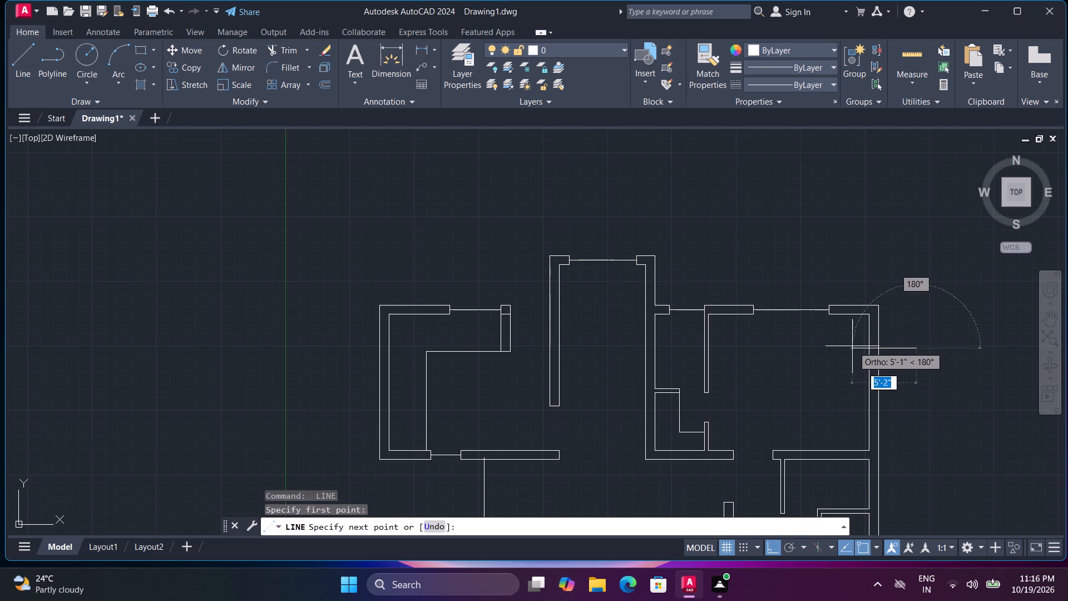
# Finish the horizontal line across the upper-right room's right outer wall and draw a second one below it to mark the opening.
pyautogui.click(852, 346)
pyautogui.press('space')
pyautogui.moveTo(900, 386); pyautogui.dragTo(893, 352, button='middle')
pyautogui.middleClick(892, 346)
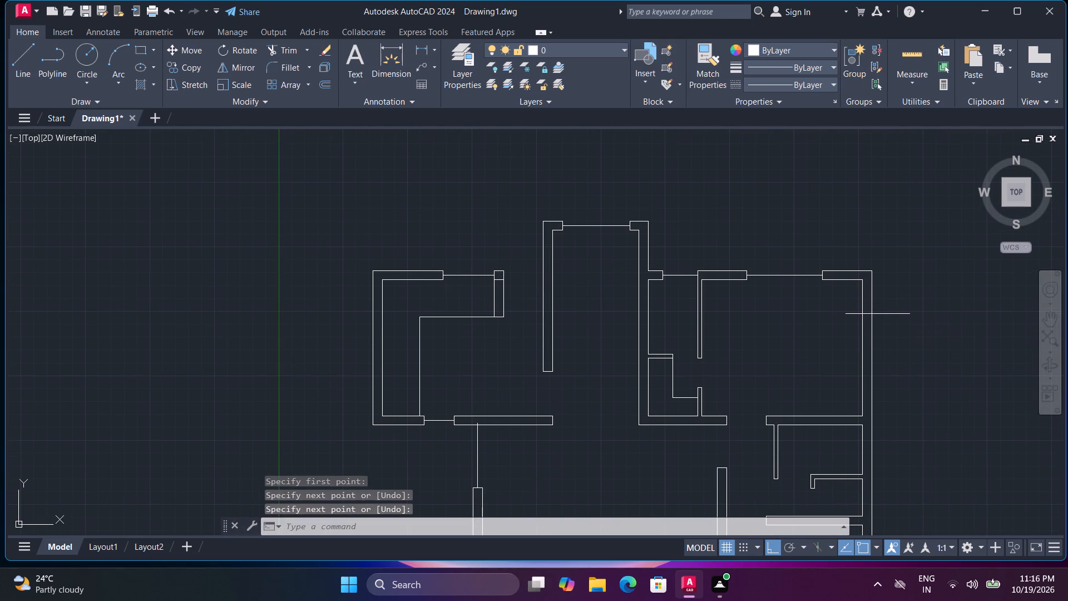
pyautogui.press('space')
pyautogui.click(843, 385)
pyautogui.click(899, 373)
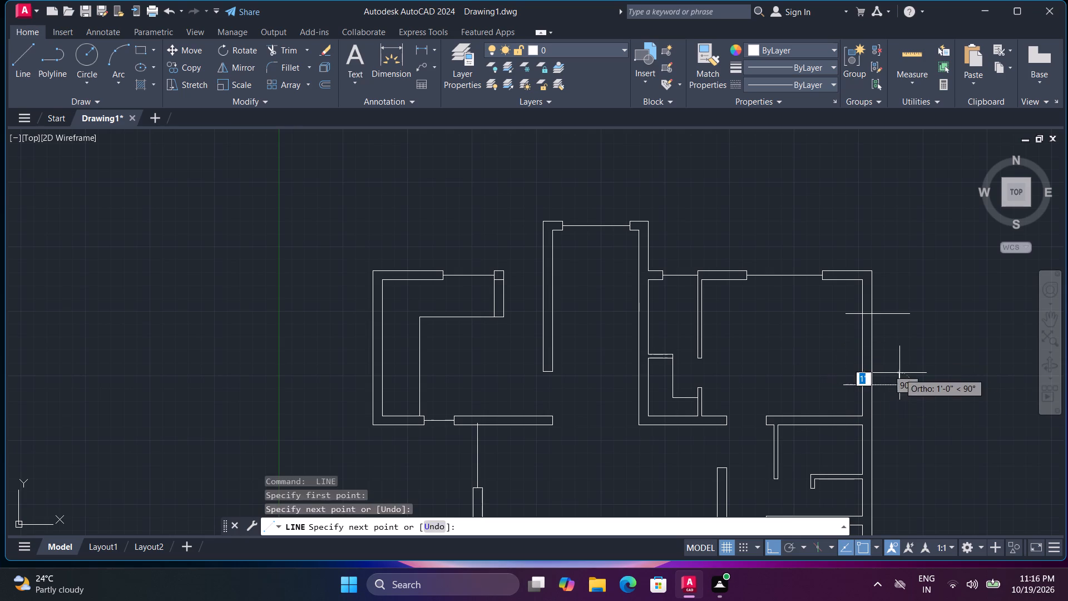
pyautogui.press('space')
# Draw a horizontal line across the right outer wall of the small room directly below the upper-right room, near that room's top.
pyautogui.moveTo(909, 407); pyautogui.dragTo(884, 339, button='middle')
pyautogui.moveTo(881, 329); pyautogui.dragTo(874, 294, button='middle')
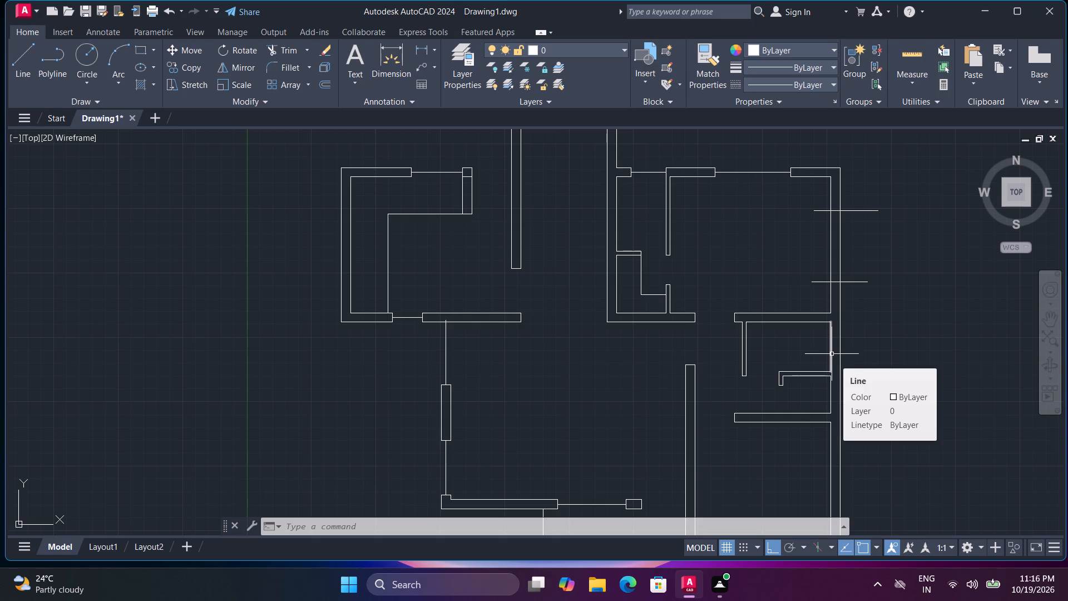
pyautogui.scroll(1, 812, 358)
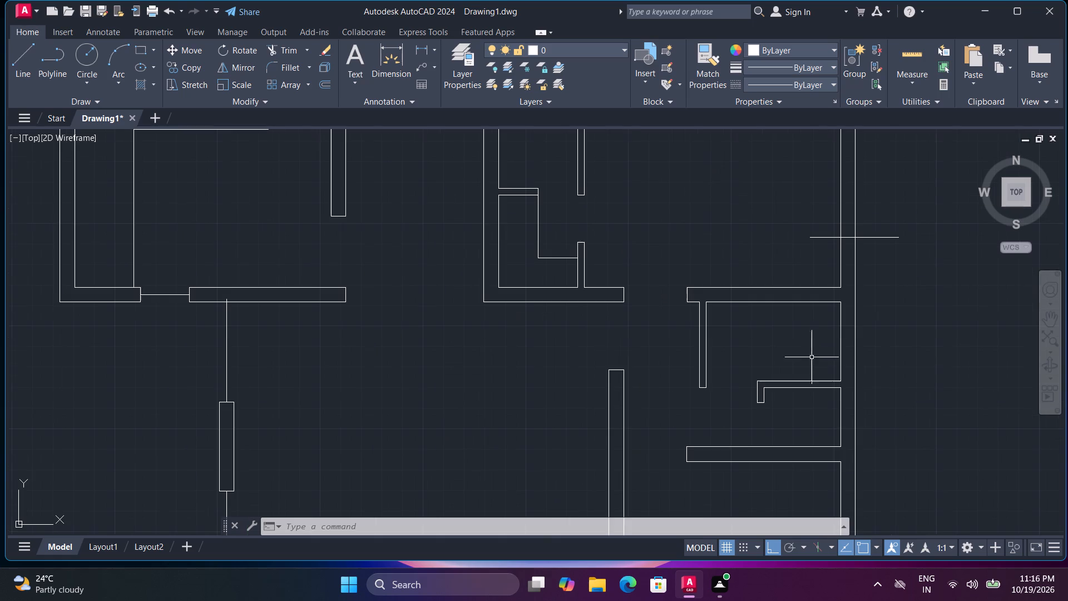
pyautogui.press('space')
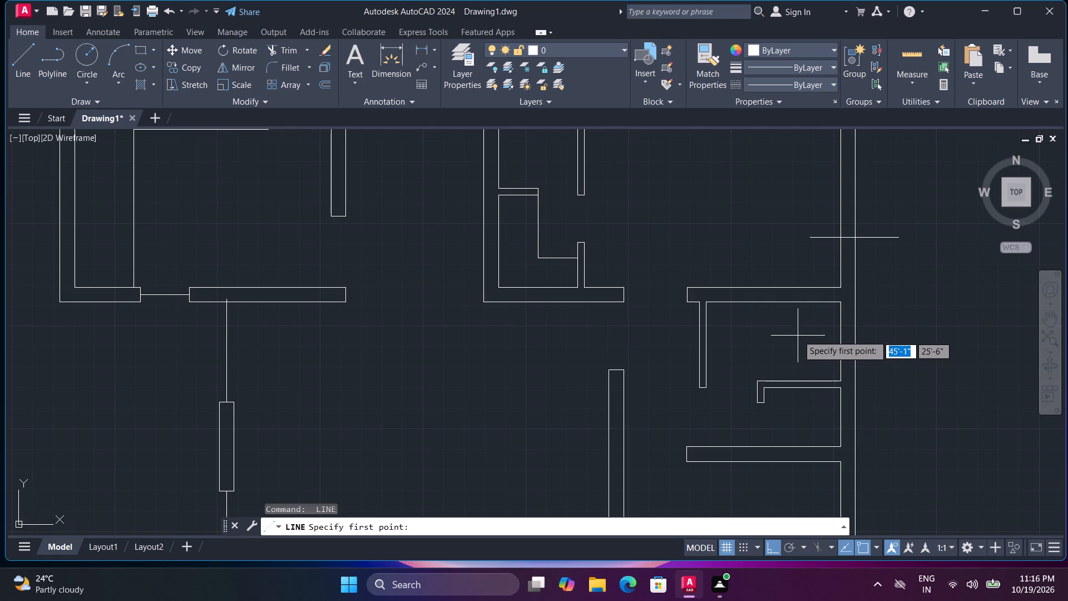
pyautogui.click(822, 314)
pyautogui.click(874, 311)
pyautogui.press('space')
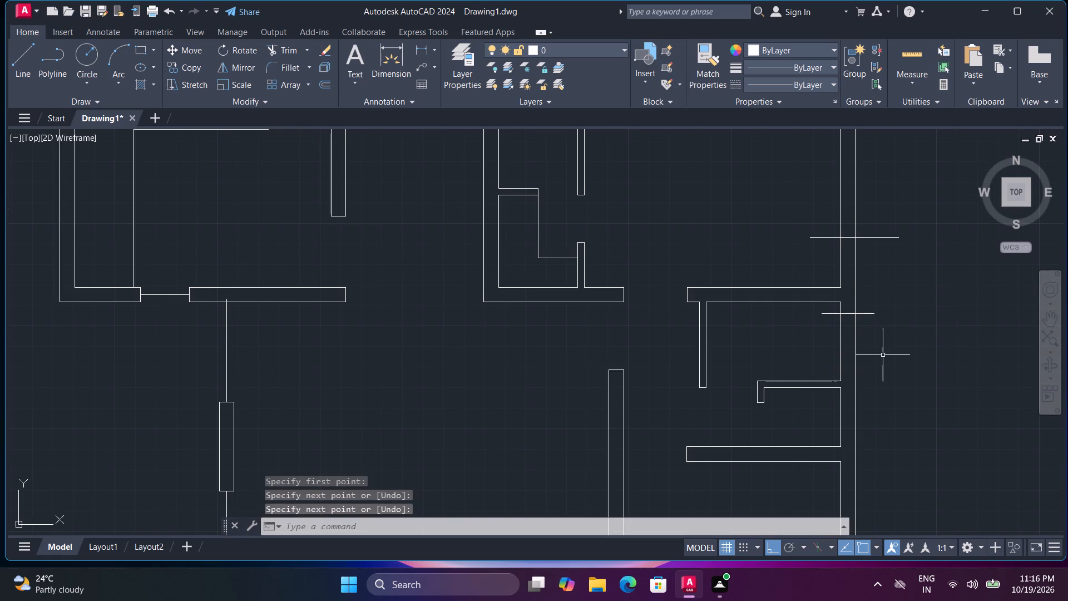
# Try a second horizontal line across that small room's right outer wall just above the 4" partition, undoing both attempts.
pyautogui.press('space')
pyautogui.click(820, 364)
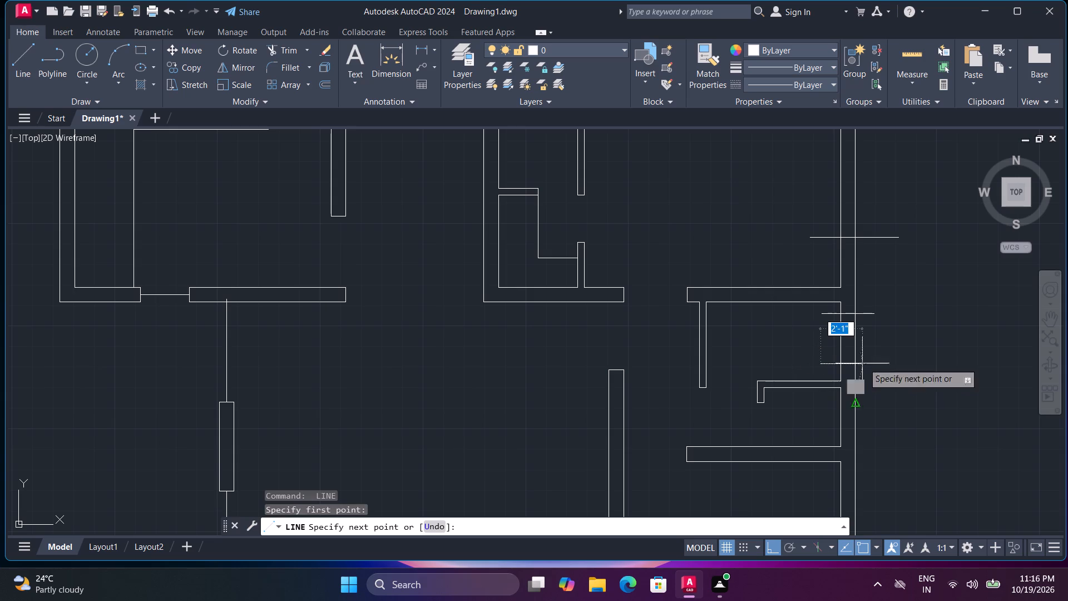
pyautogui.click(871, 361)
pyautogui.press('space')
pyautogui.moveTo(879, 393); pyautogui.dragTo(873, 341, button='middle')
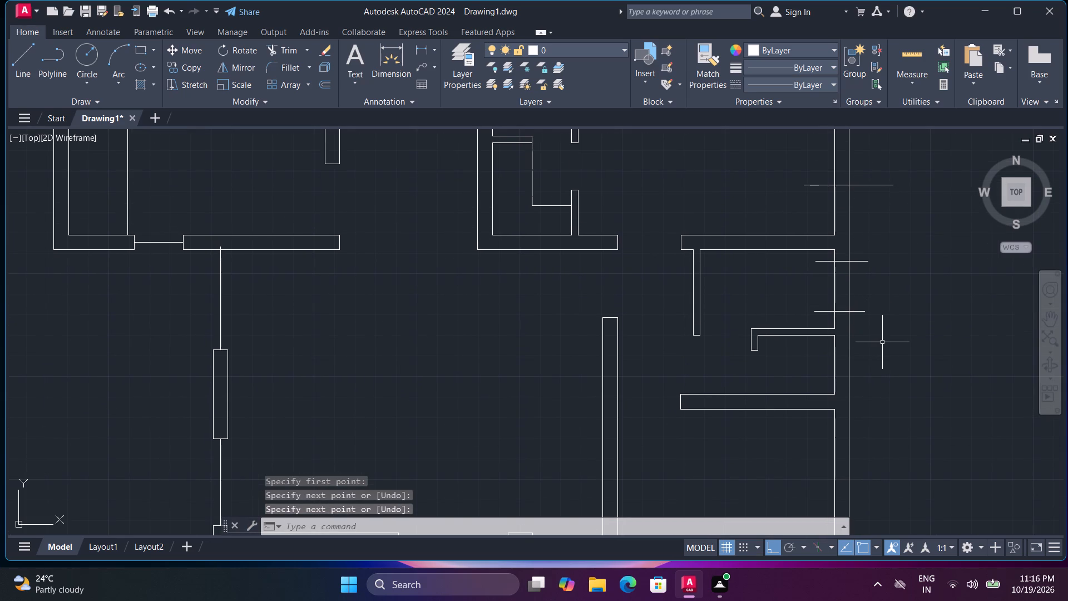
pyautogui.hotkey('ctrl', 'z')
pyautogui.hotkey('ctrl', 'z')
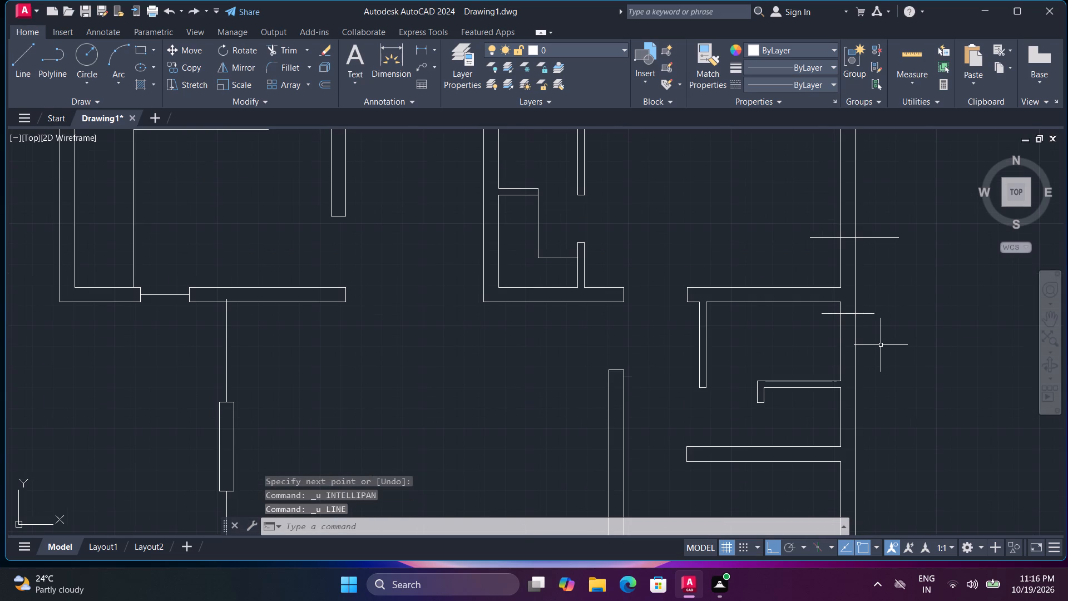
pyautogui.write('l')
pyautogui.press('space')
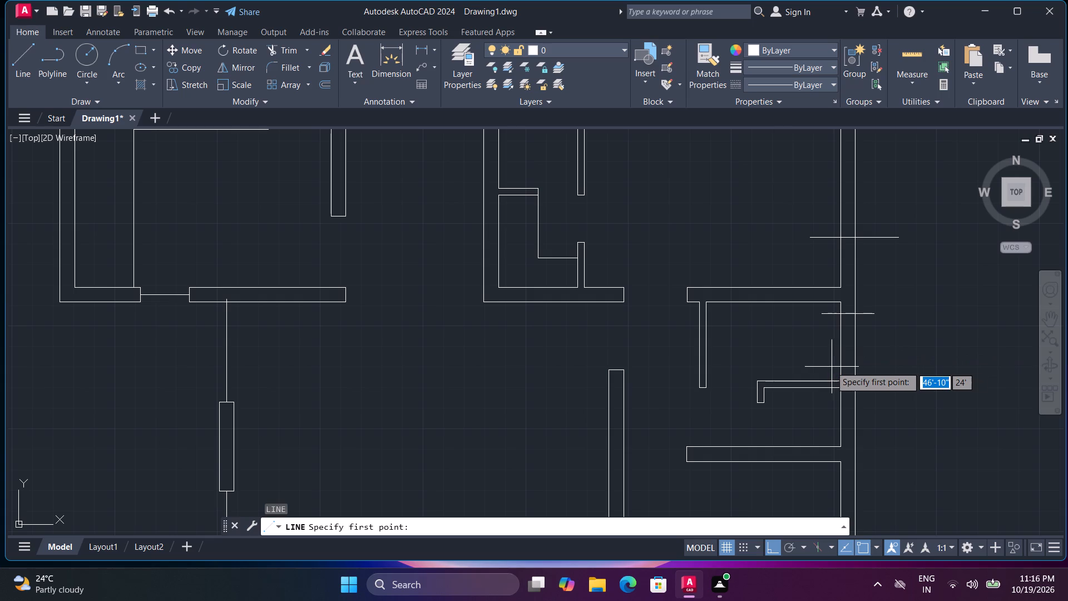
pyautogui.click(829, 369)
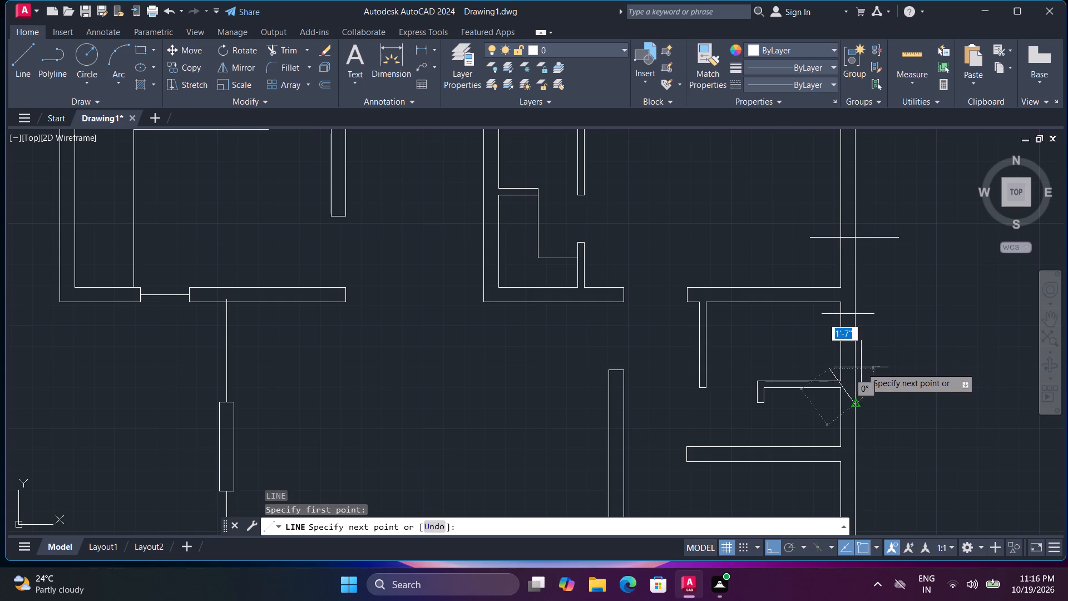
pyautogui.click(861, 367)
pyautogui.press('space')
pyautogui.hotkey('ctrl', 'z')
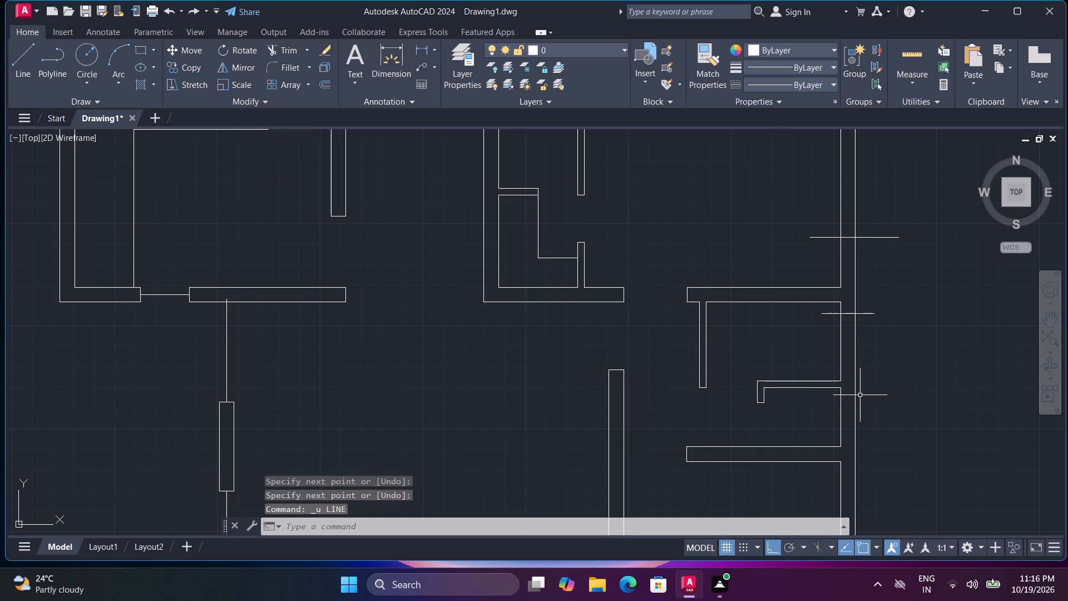
# Draw a second, shorter horizontal line across the small room's right outer wall, just above the 4" partition, to mark its opening.
pyautogui.write('l')
pyautogui.press('space')
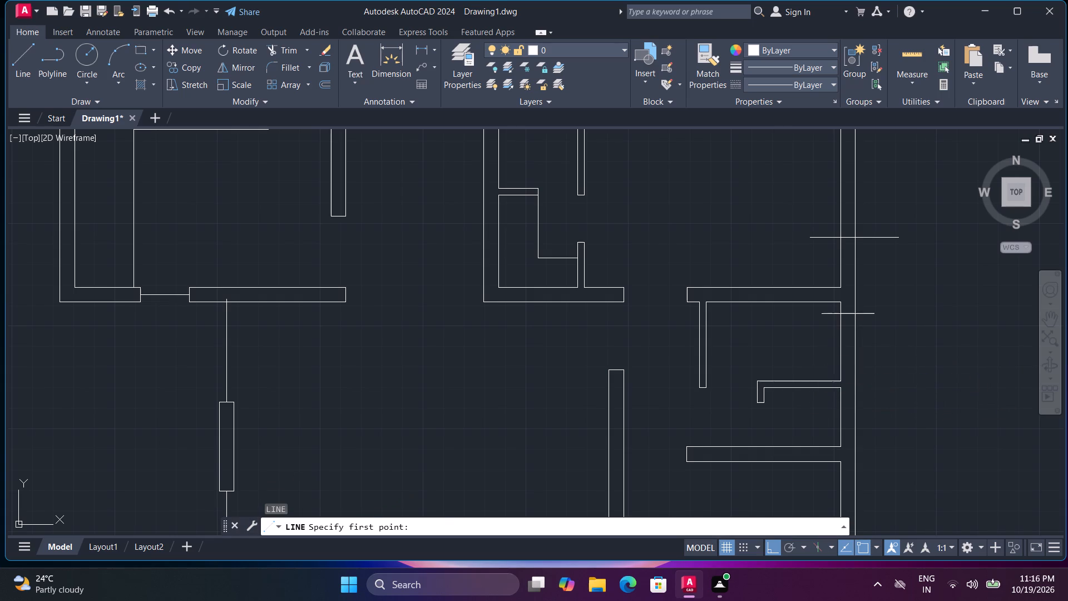
pyautogui.click(829, 367)
pyautogui.click(869, 362)
pyautogui.press('space')
# Draw two short horizontal lines across the right outer wall between the 4" partition and the 9" partition below it to mark an opening.
pyautogui.moveTo(882, 405); pyautogui.dragTo(872, 368, button='middle')
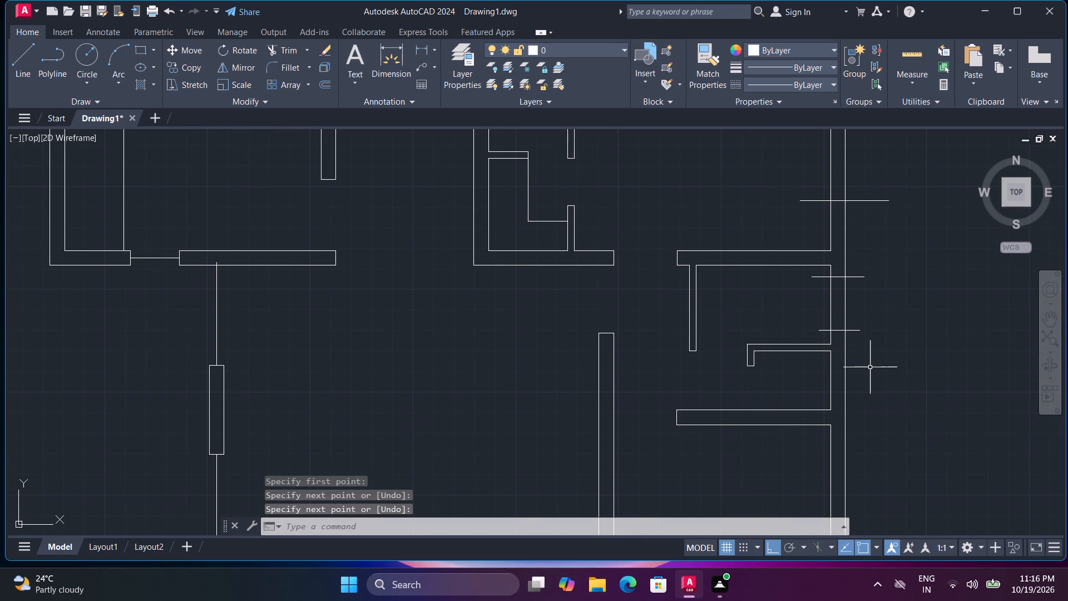
pyautogui.press('space')
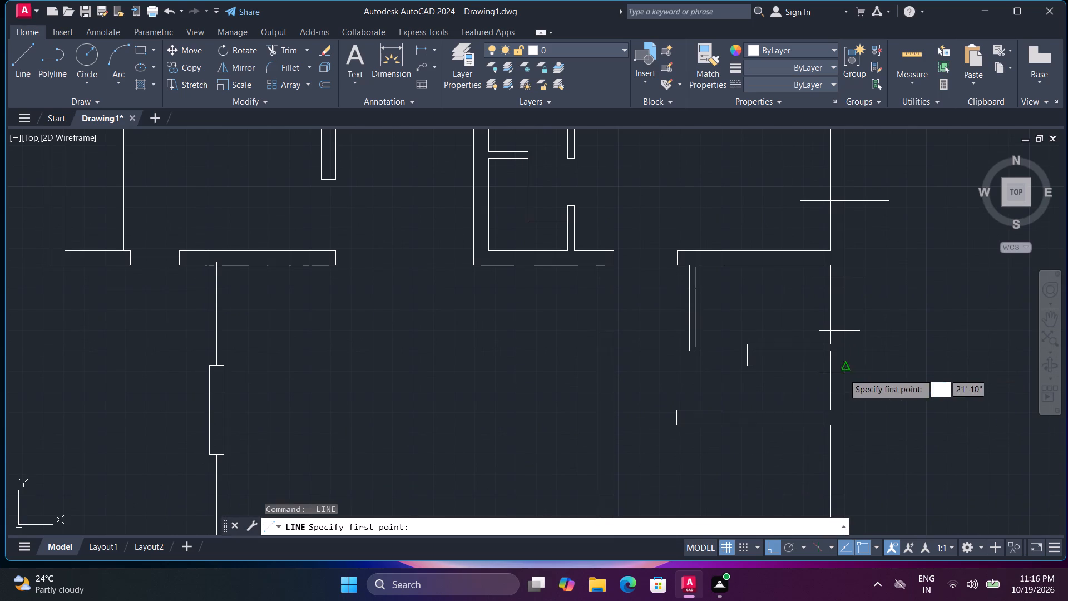
pyautogui.click(820, 364)
pyautogui.click(870, 358)
pyautogui.press('space')
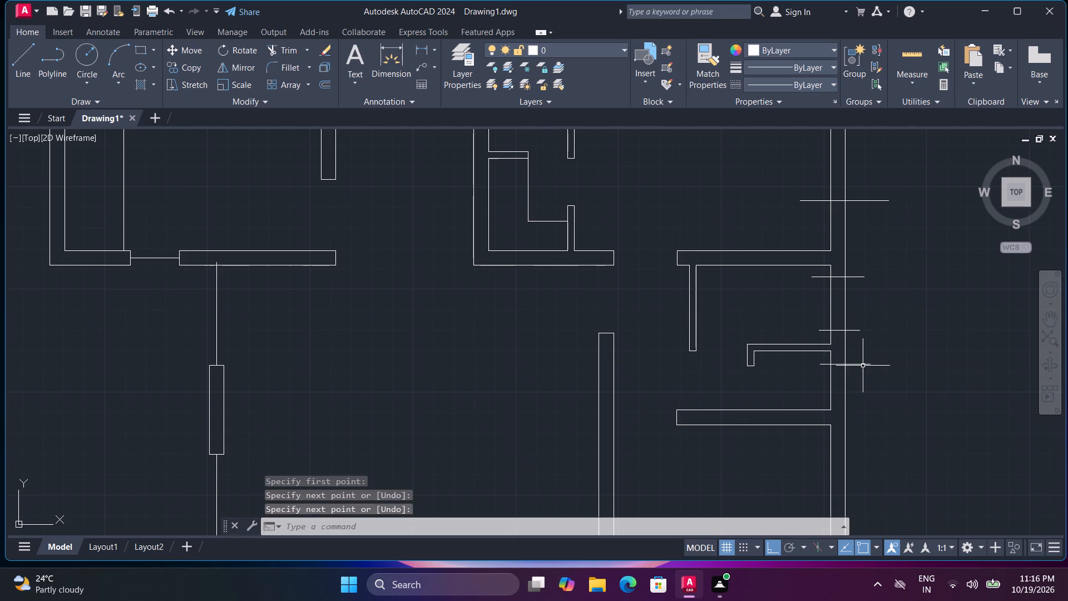
pyautogui.press('space')
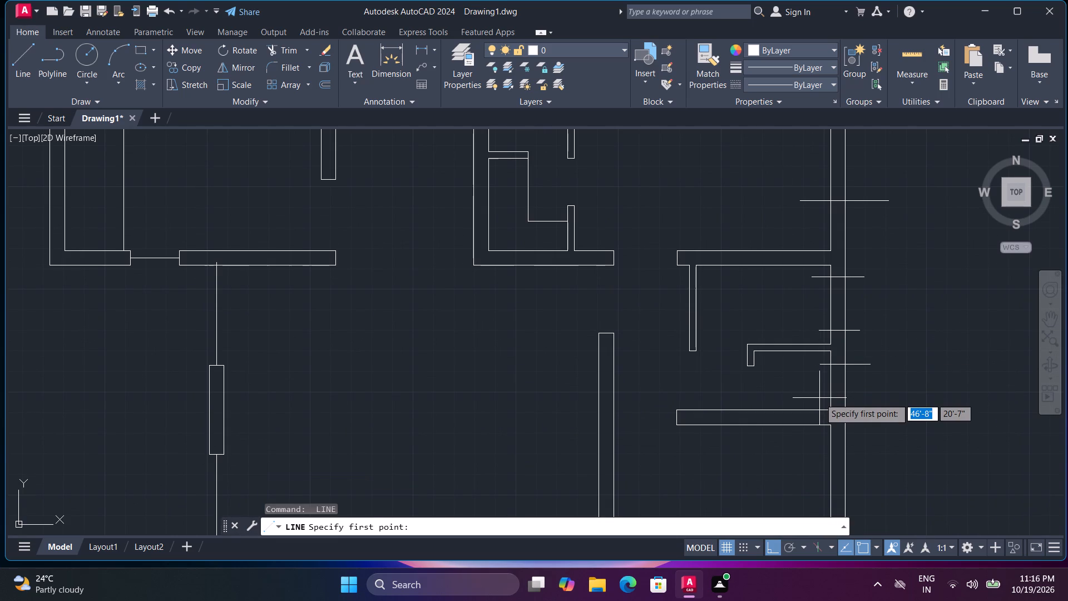
pyautogui.click(819, 398)
pyautogui.click(866, 390)
pyautogui.press('space')
# Draw two horizontal lines across the lower-right room's right outer wall to mark an opening.
pyautogui.moveTo(879, 422); pyautogui.dragTo(875, 314, button='middle')
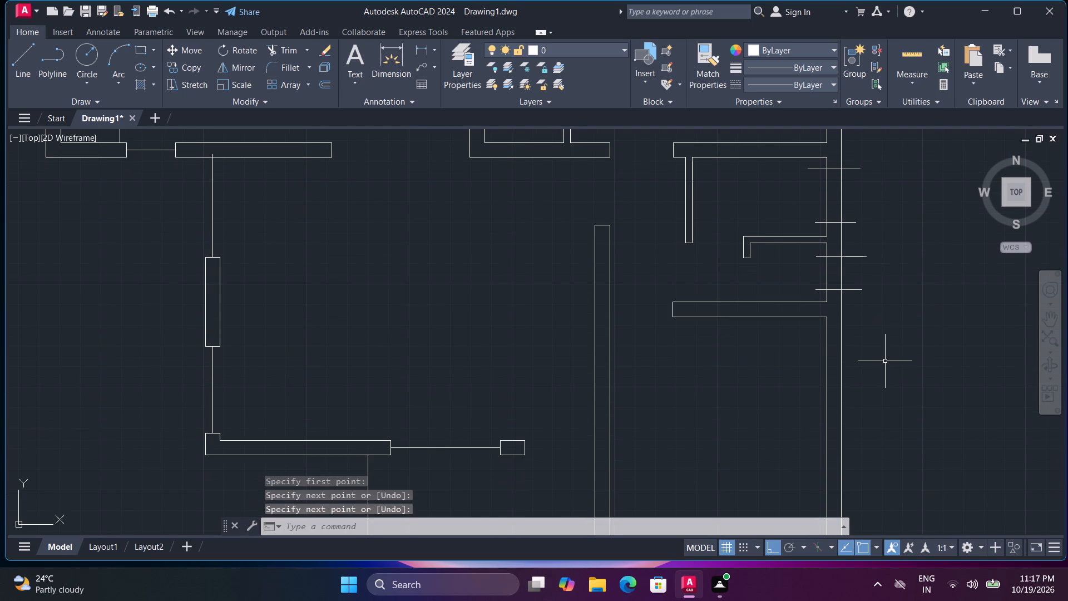
pyautogui.moveTo(901, 377); pyautogui.dragTo(879, 291, button='middle')
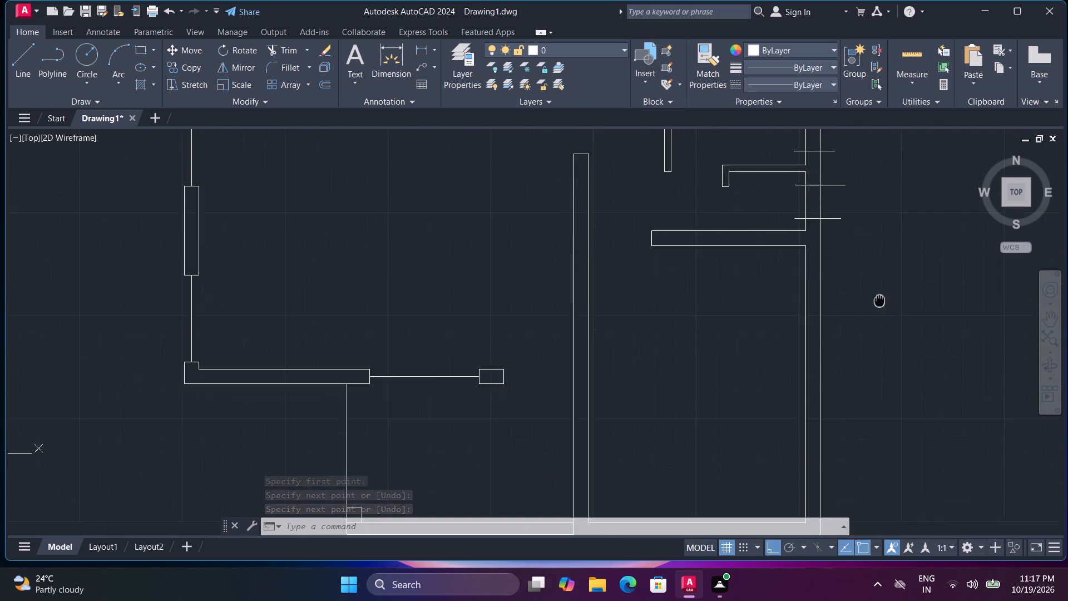
pyautogui.moveTo(879, 291); pyautogui.dragTo(880, 243, button='middle')
pyautogui.middleClick(881, 238)
pyautogui.press('space')
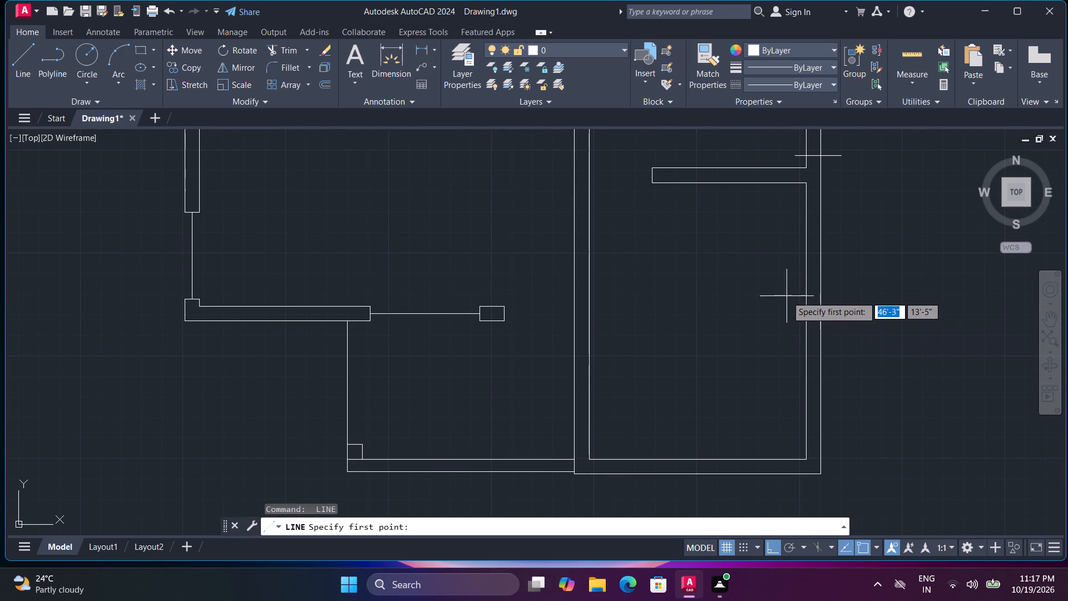
pyautogui.click(762, 262)
pyautogui.click(851, 261)
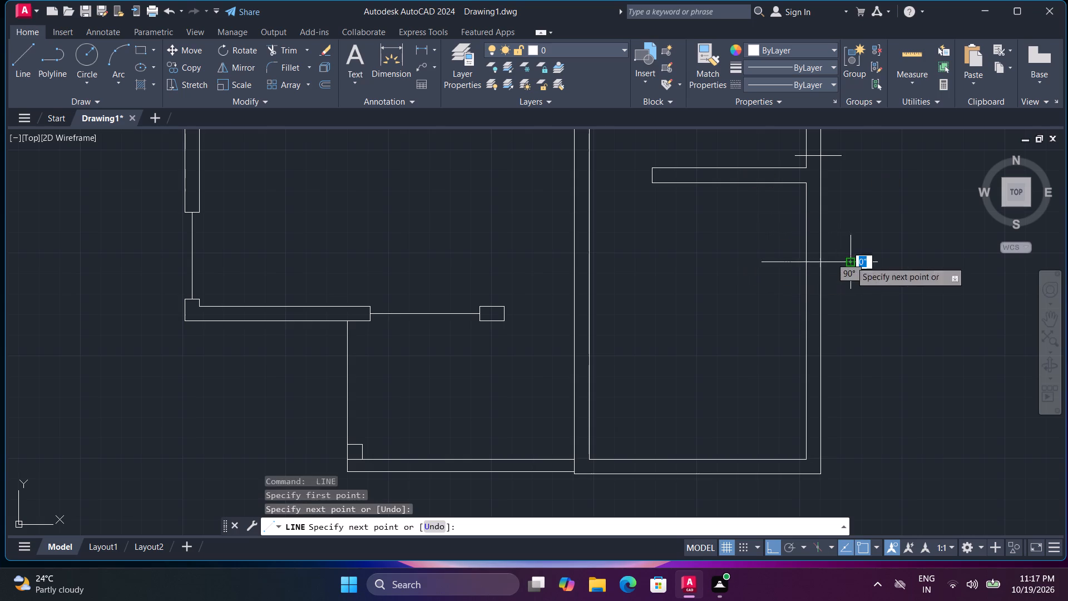
pyautogui.press('space')
pyautogui.press('space')
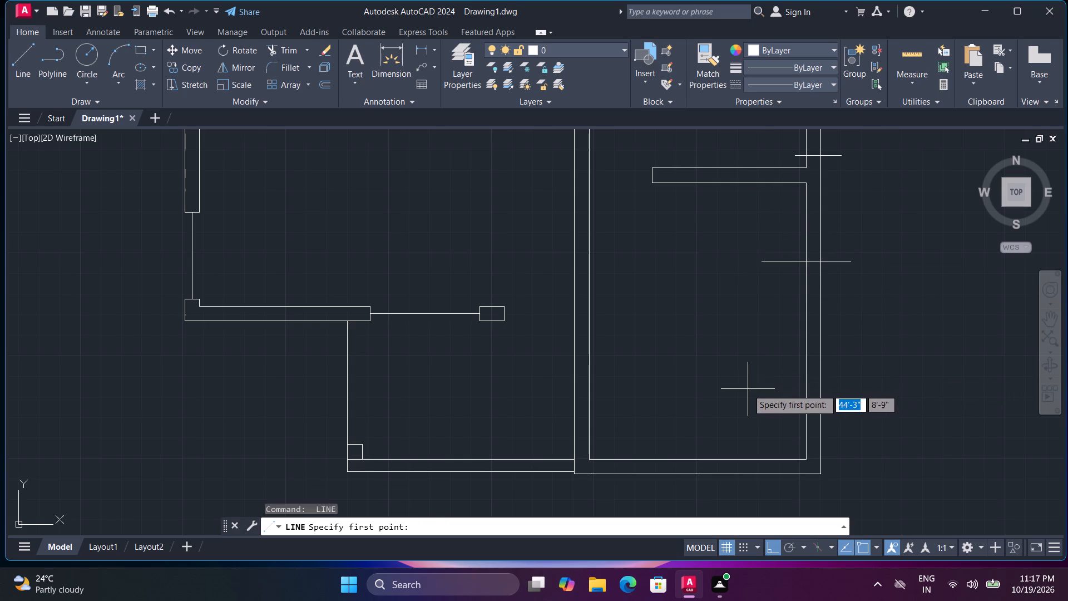
pyautogui.click(779, 381)
pyautogui.click(862, 380)
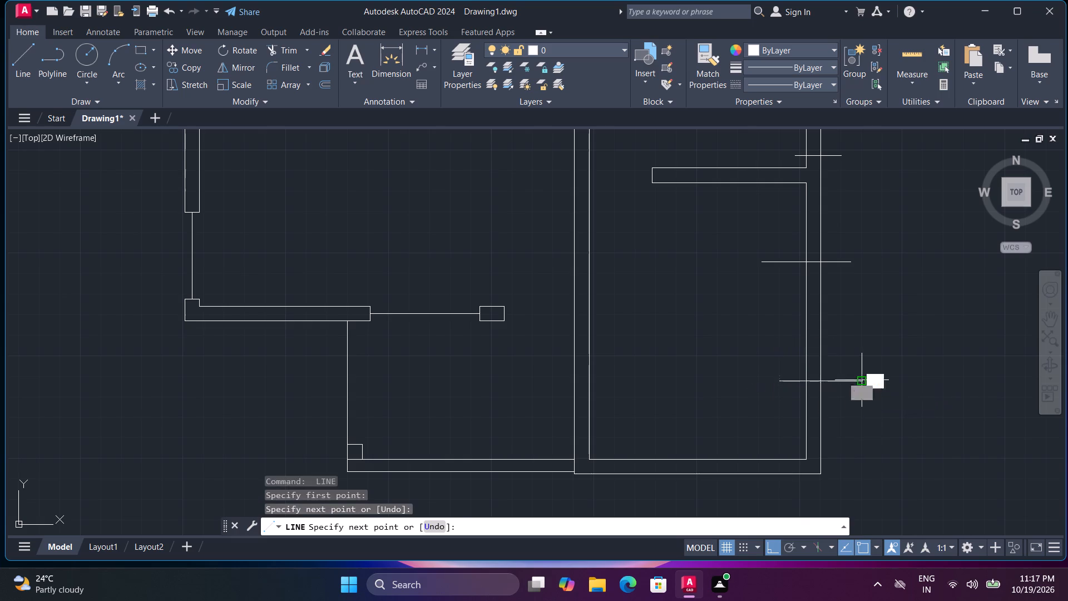
pyautogui.press('space')
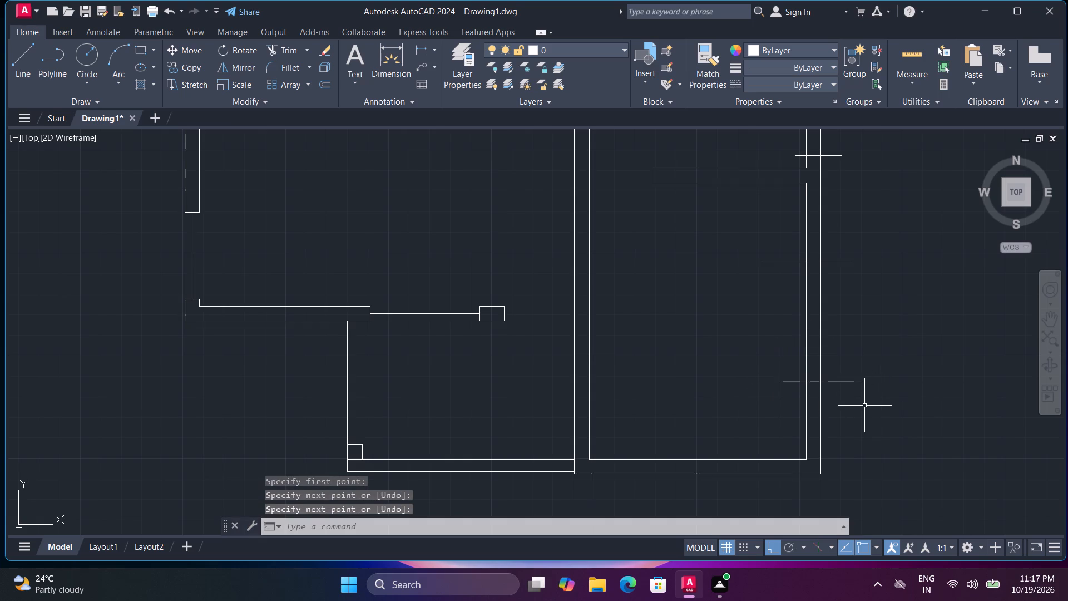
# Draw two vertical lines across the lower-right room's bottom wall to mark an opening.
pyautogui.moveTo(740, 452); pyautogui.dragTo(754, 381, button='middle')
pyautogui.press('space')
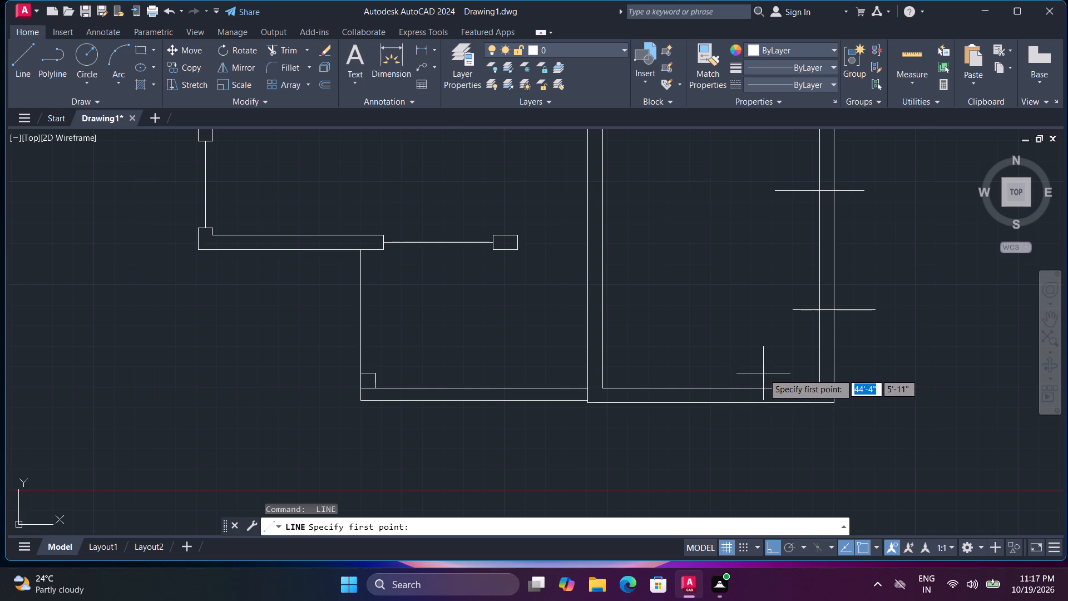
pyautogui.click(762, 361)
pyautogui.click(760, 418)
pyautogui.press('space')
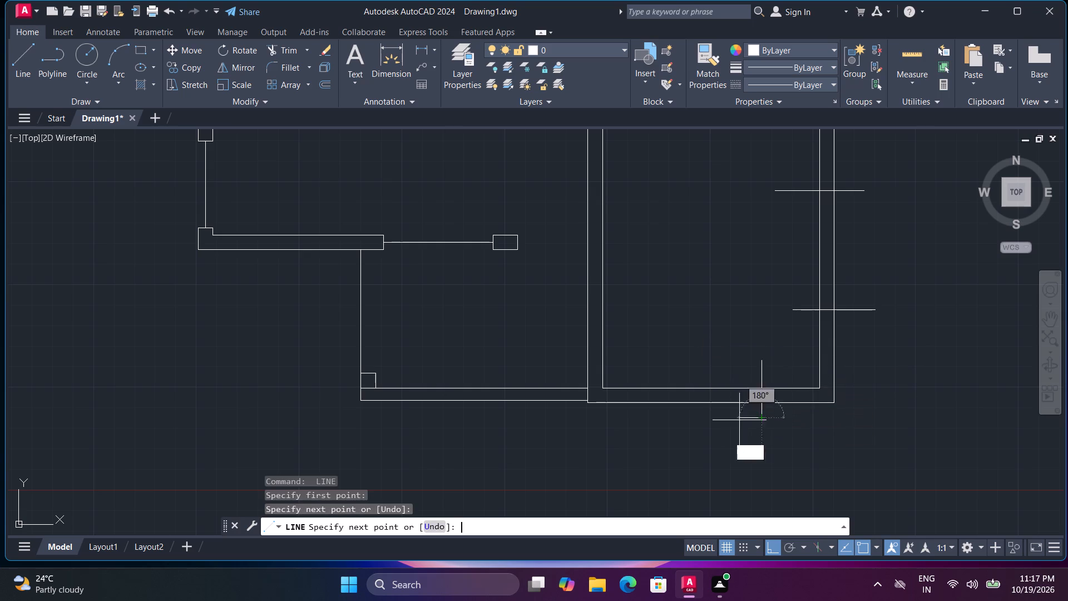
pyautogui.press('space')
pyautogui.click(659, 349)
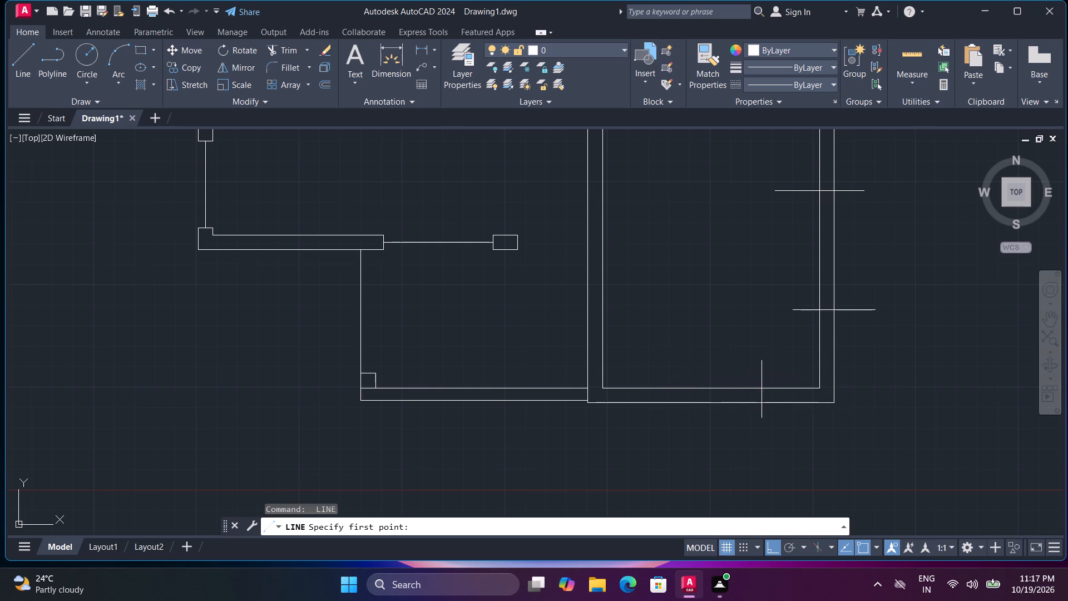
pyautogui.click(664, 423)
pyautogui.press('space')
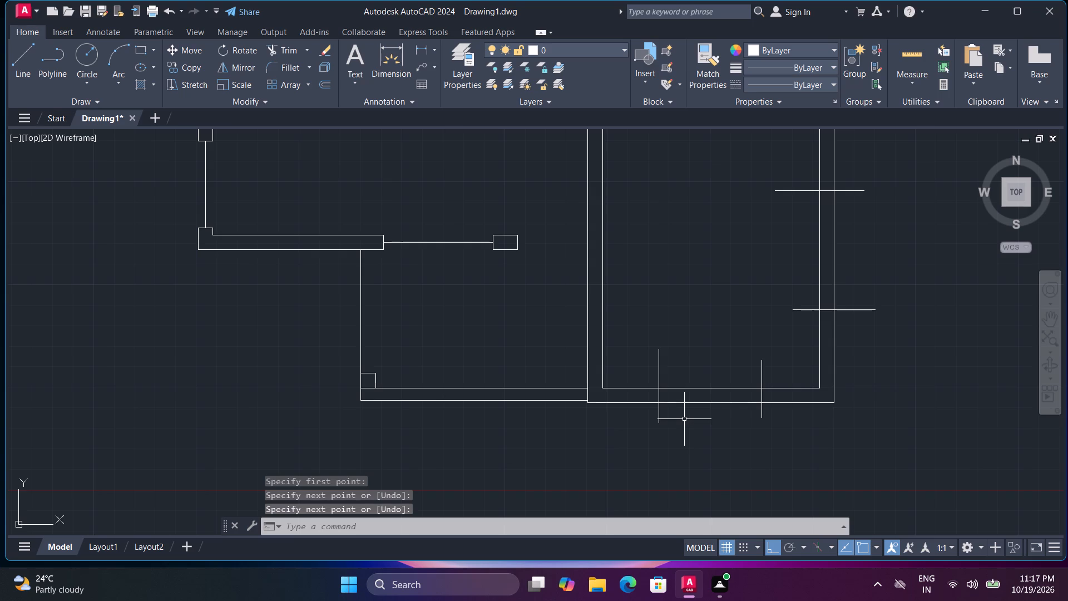
pyautogui.press('Escape')
# Trim both vertical lines' overhangs and the wall lines between them to cut the opening in the lower-right room's bottom wall.
pyautogui.write('tr')
pyautogui.press('space')
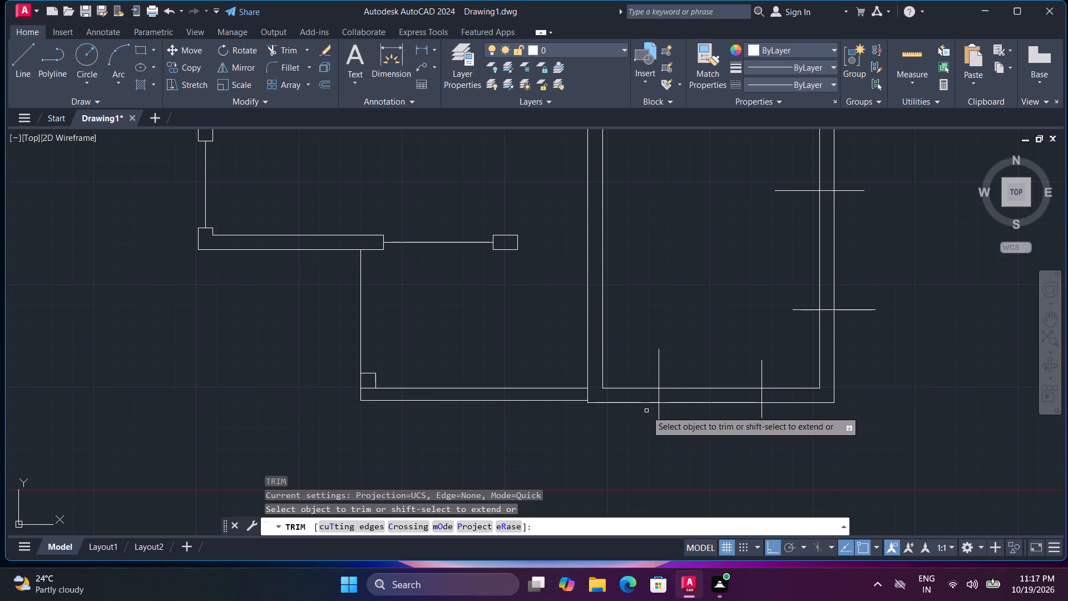
pyautogui.click(646, 411)
pyautogui.click(794, 413)
pyautogui.click(778, 383)
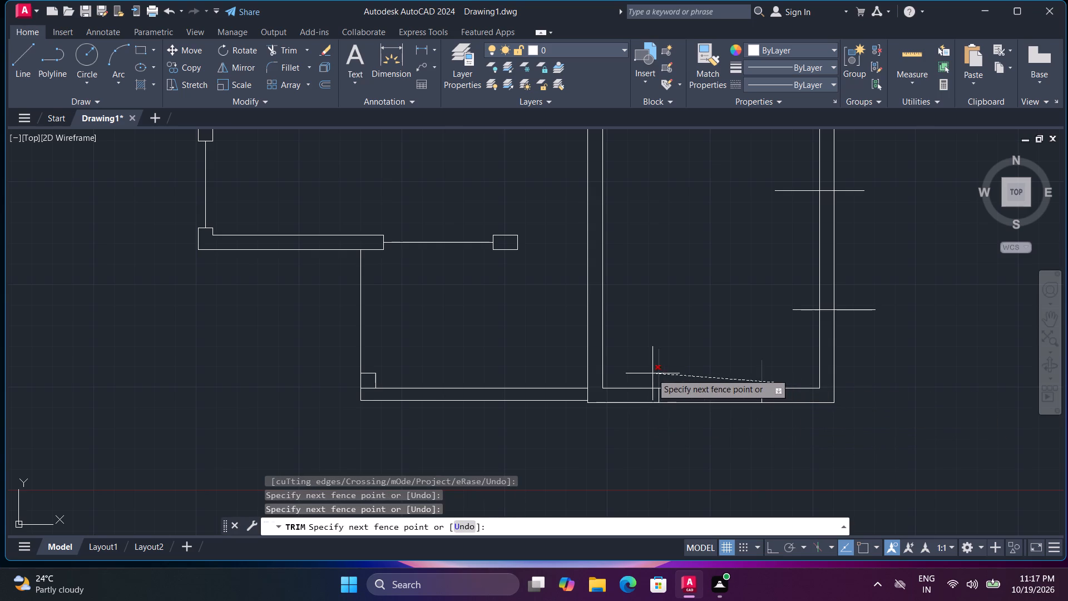
pyautogui.click(650, 373)
pyautogui.moveTo(697, 359); pyautogui.dragTo(700, 364)
pyautogui.click(722, 434)
# Trim both horizontal lines' overhangs and the wall lines between them to cut the opening in the lower-right room's right wall.
pyautogui.moveTo(790, 363); pyautogui.dragTo(782, 474, button='middle')
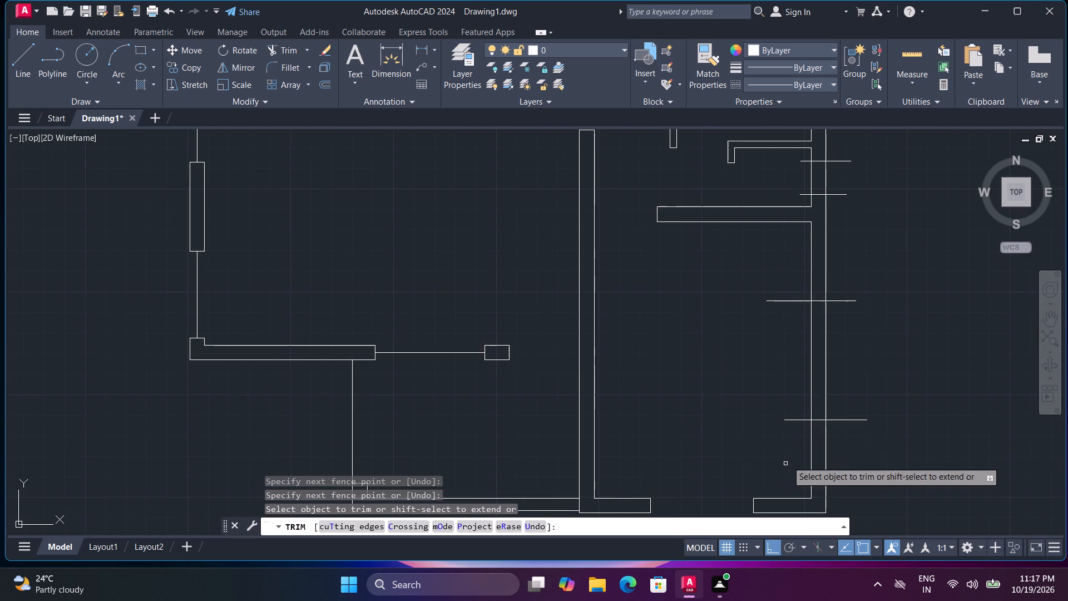
pyautogui.moveTo(801, 439); pyautogui.dragTo(799, 434)
pyautogui.click(792, 285)
pyautogui.click(838, 273)
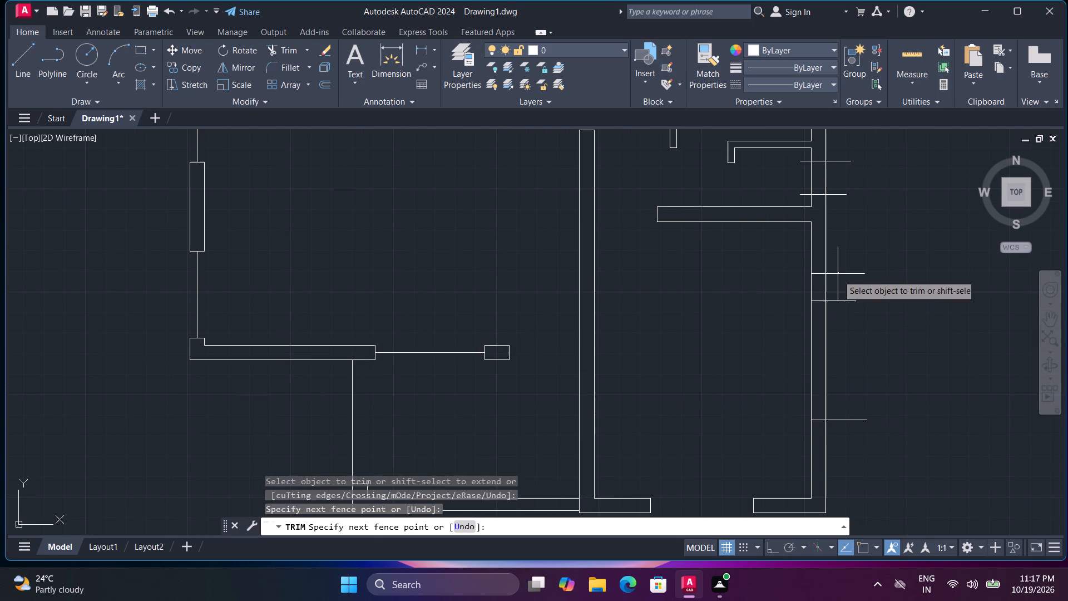
pyautogui.click(838, 442)
pyautogui.click(839, 366)
pyautogui.click(780, 356)
# Trim the outer overhangs of the horizontal opening lines on the right wall of the upper-right room and the two small rooms below it.
pyautogui.scroll(-1, 855, 258)
pyautogui.moveTo(855, 253); pyautogui.dragTo(856, 261, button='middle')
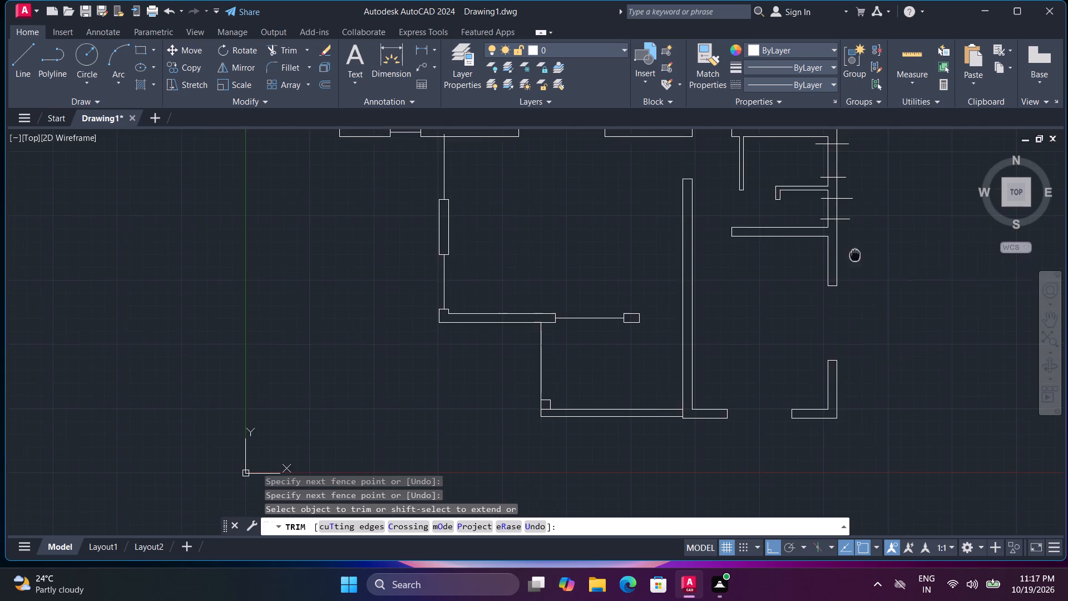
pyautogui.moveTo(856, 261); pyautogui.dragTo(854, 449, button='middle')
pyautogui.scroll(1, 844, 439)
pyautogui.scroll(-2, 844, 435)
pyautogui.click(842, 288)
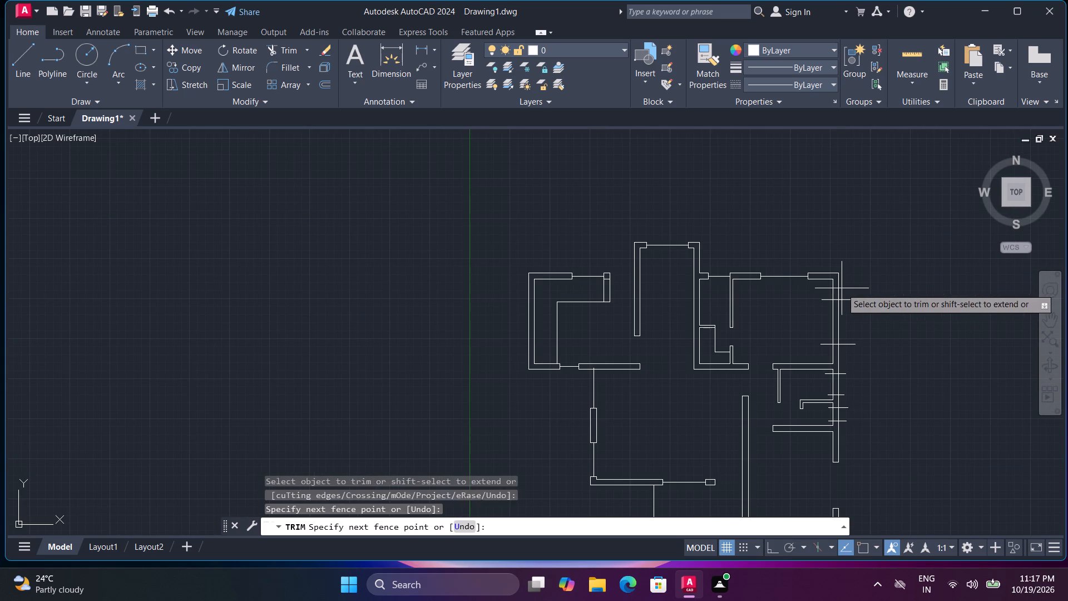
pyautogui.click(845, 455)
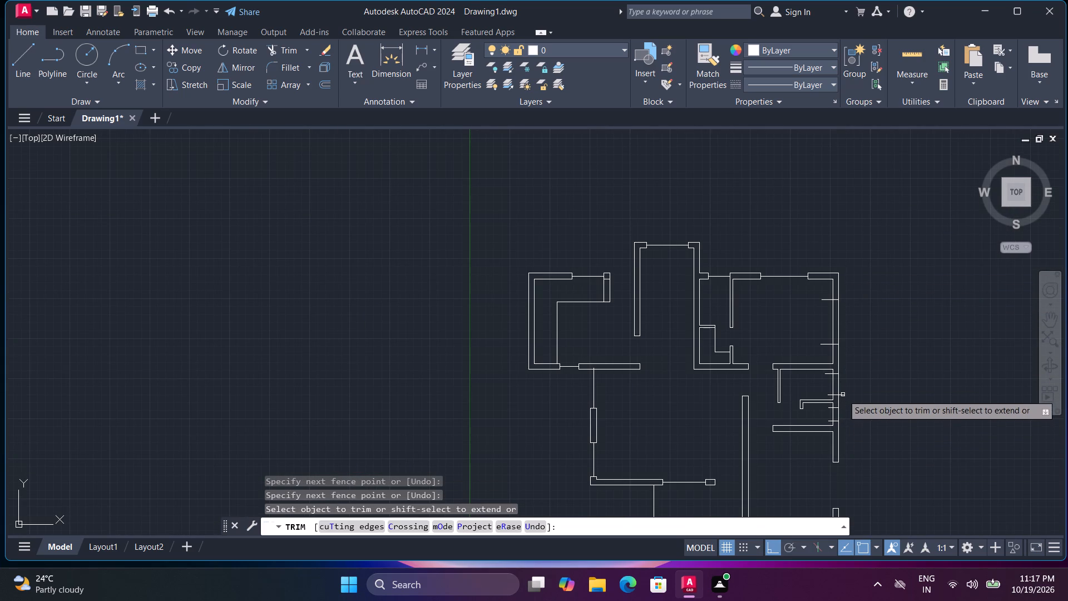
pyautogui.click(844, 393)
# Trim the inner overhangs of the same opening lines so they end at the right wall's inner face.
pyautogui.scroll(4, 820, 392)
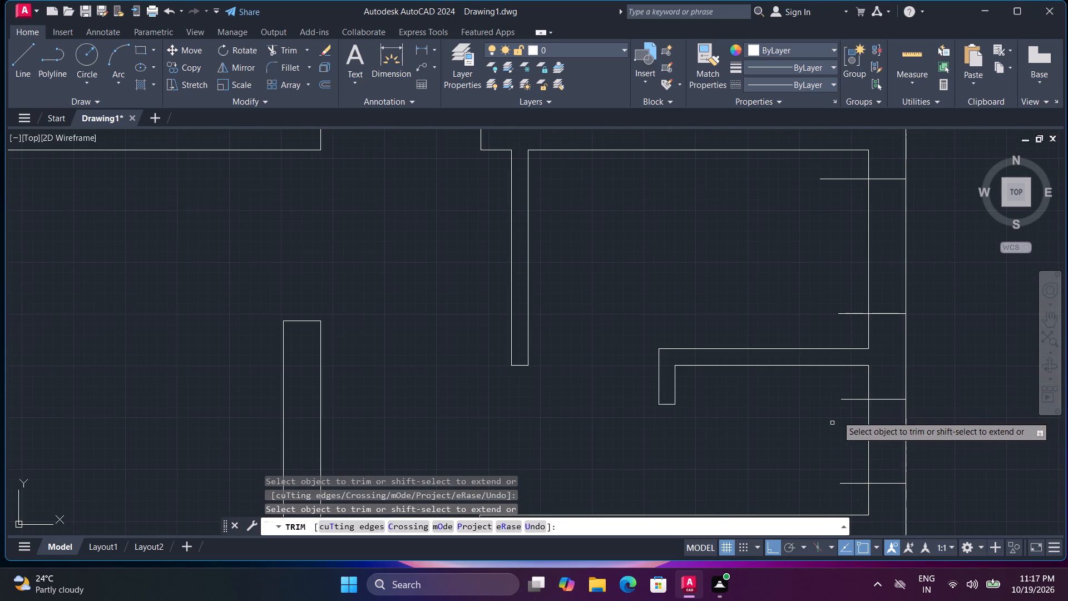
pyautogui.click(852, 389)
pyautogui.click(857, 504)
pyautogui.moveTo(857, 346); pyautogui.dragTo(859, 496, button='middle')
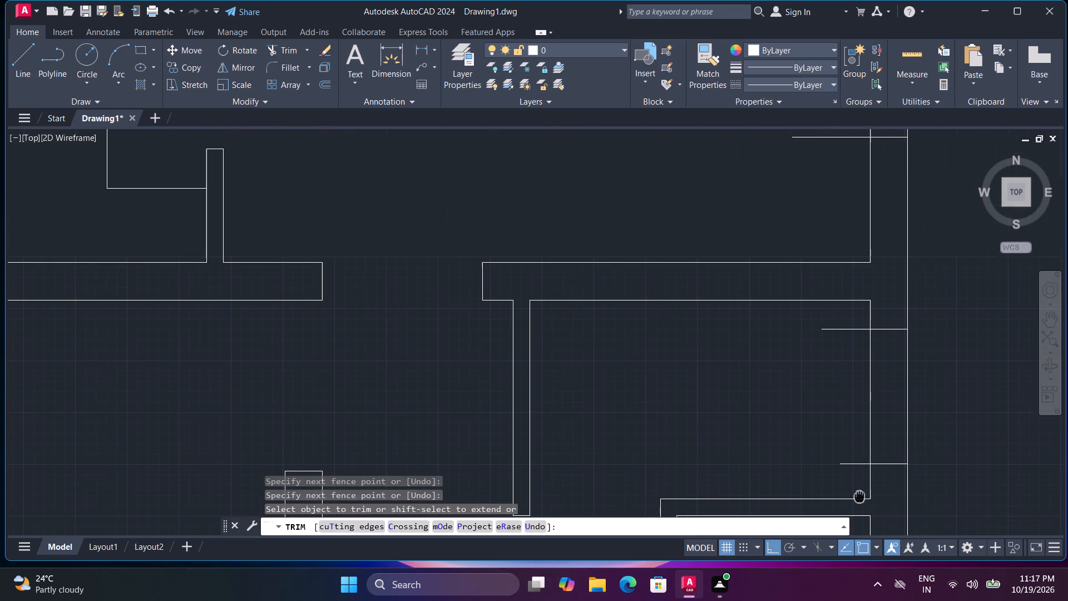
pyautogui.click(855, 490)
pyautogui.click(852, 321)
pyautogui.scroll(-2, 856, 317)
pyautogui.moveTo(845, 292); pyautogui.dragTo(855, 345, button='middle')
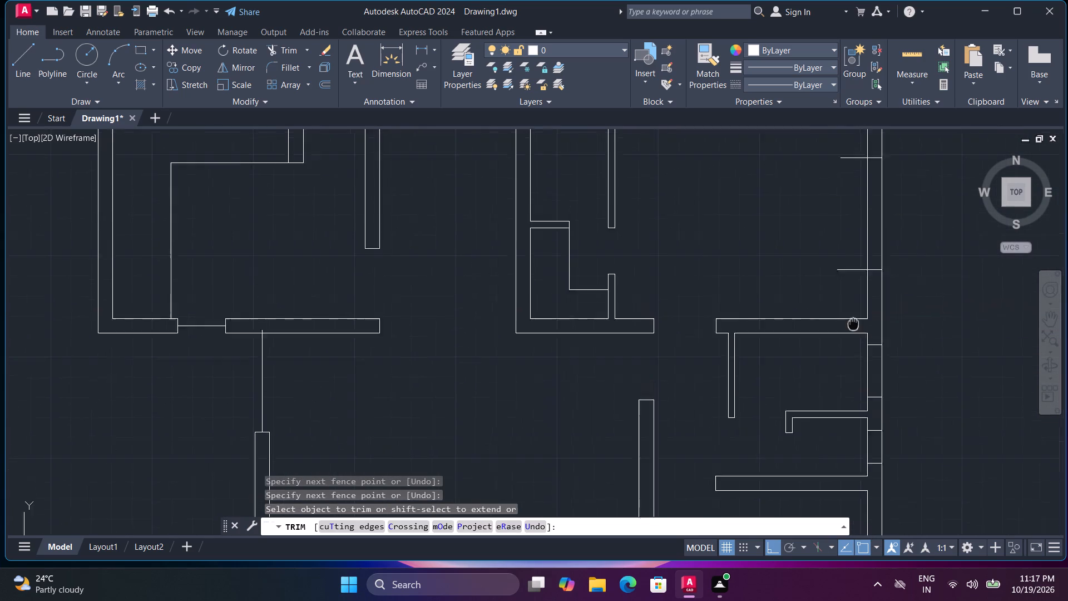
pyautogui.moveTo(855, 345); pyautogui.dragTo(851, 456, button='middle')
pyautogui.click(853, 429)
pyautogui.click(859, 278)
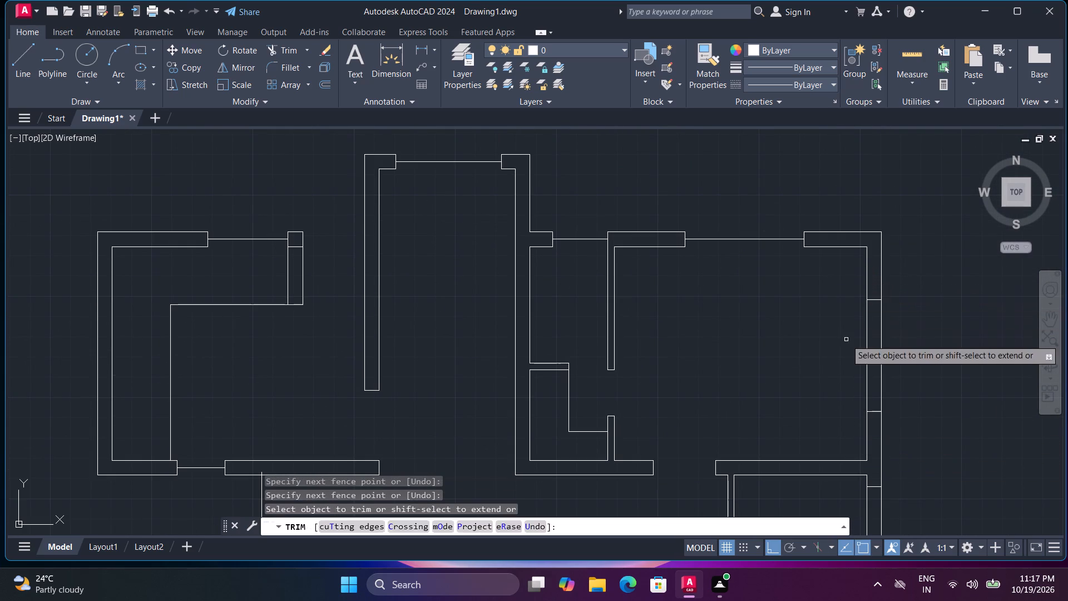
# Trim the right wall's lines between the three pairs of marks to cut the upper-right room's and both small rooms' openings.
pyautogui.click(846, 339)
pyautogui.click(918, 358)
pyautogui.moveTo(916, 381); pyautogui.dragTo(899, 255, button='middle')
pyautogui.moveTo(886, 375); pyautogui.dragTo(880, 375)
pyautogui.click(830, 382)
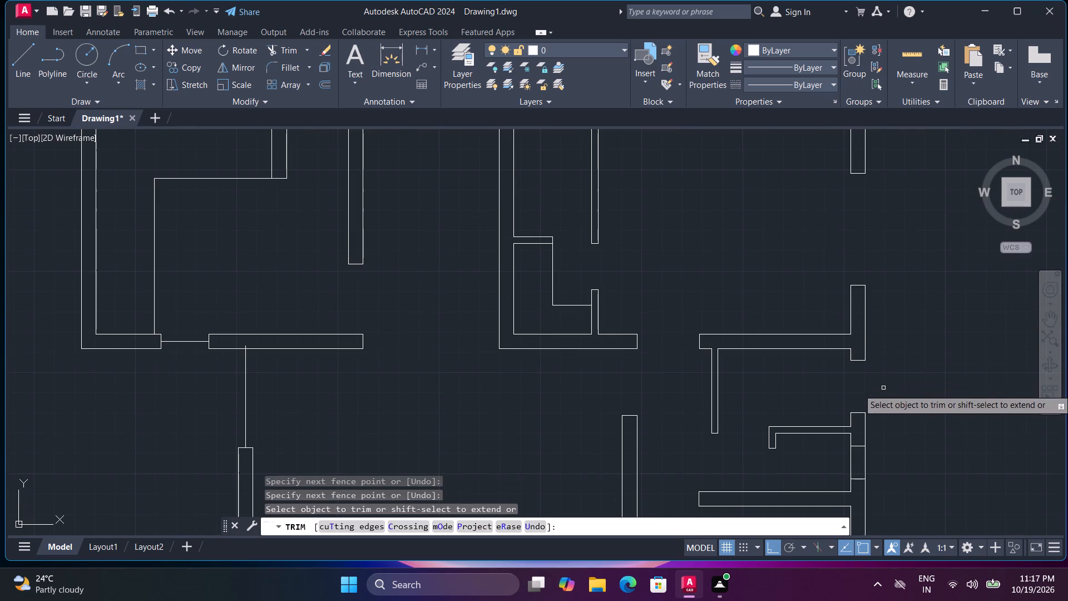
pyautogui.moveTo(886, 389); pyautogui.dragTo(911, 271, button='middle')
pyautogui.click(901, 350)
pyautogui.click(860, 348)
pyautogui.scroll(-1, 893, 357)
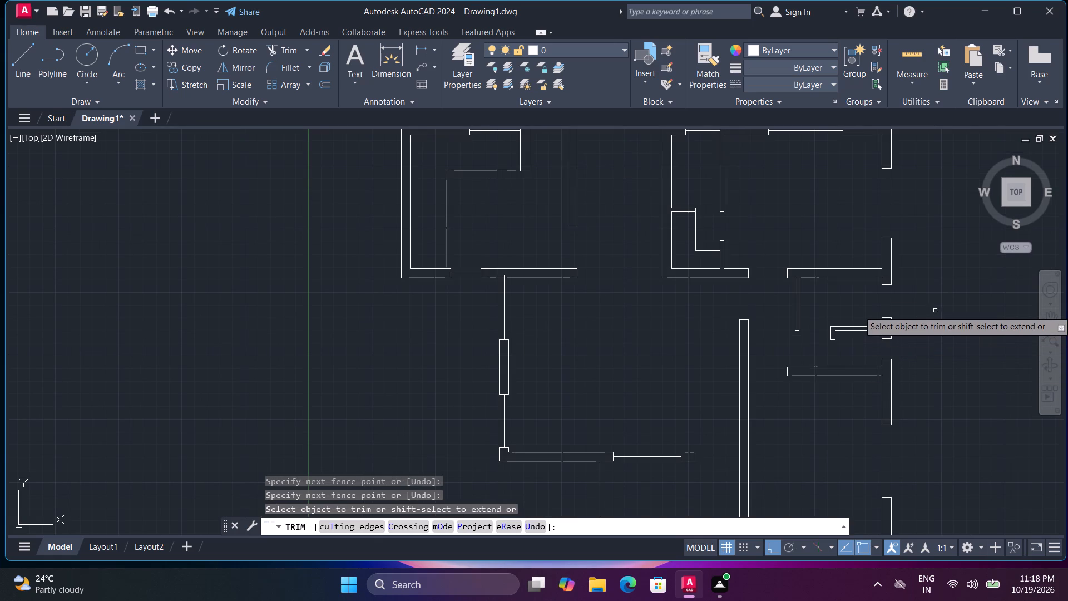
pyautogui.press('Escape')
# Draw a vertical line between the end midpoints of each small room's opening in the right wall.
pyautogui.write('l')
pyautogui.press('space')
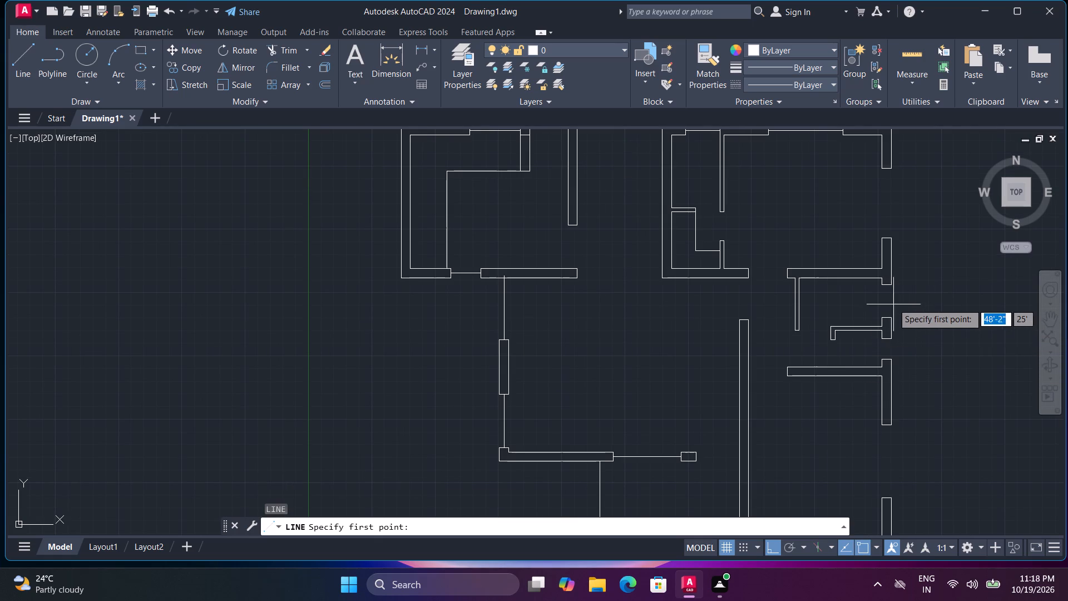
pyautogui.scroll(2, 893, 303)
pyautogui.click(872, 253)
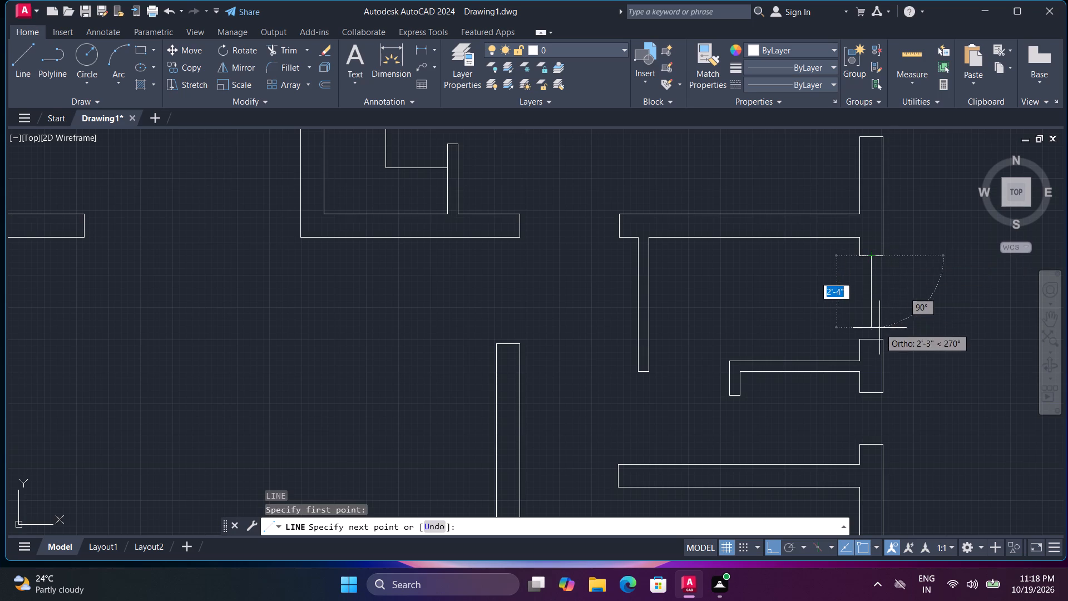
pyautogui.click(874, 338)
pyautogui.press('space')
pyautogui.moveTo(880, 359); pyautogui.dragTo(853, 274, button='middle')
pyautogui.press('space')
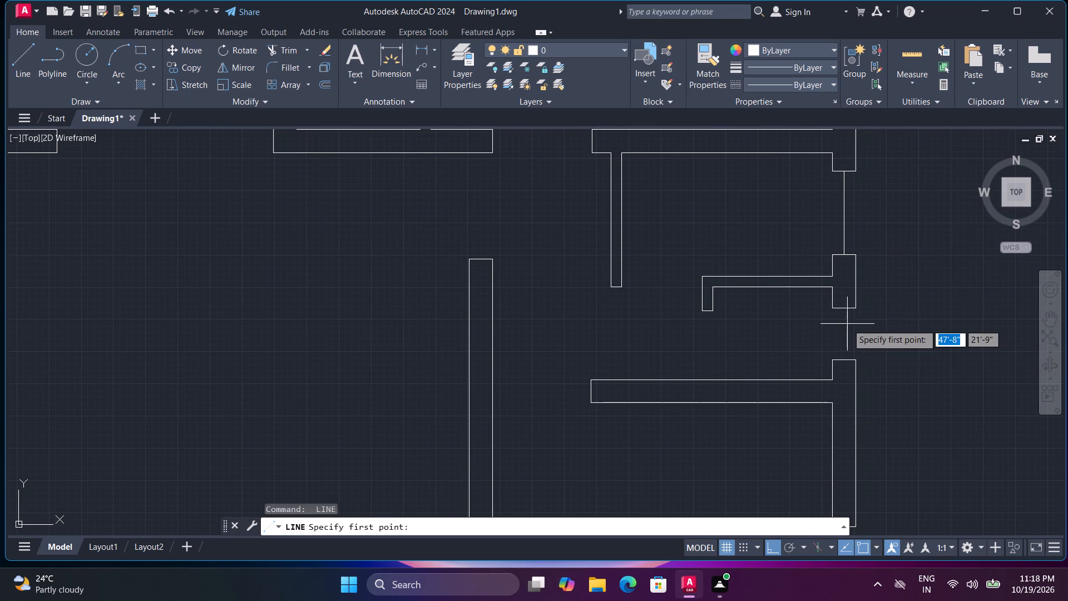
pyautogui.click(845, 307)
pyautogui.click(845, 357)
pyautogui.press('space')
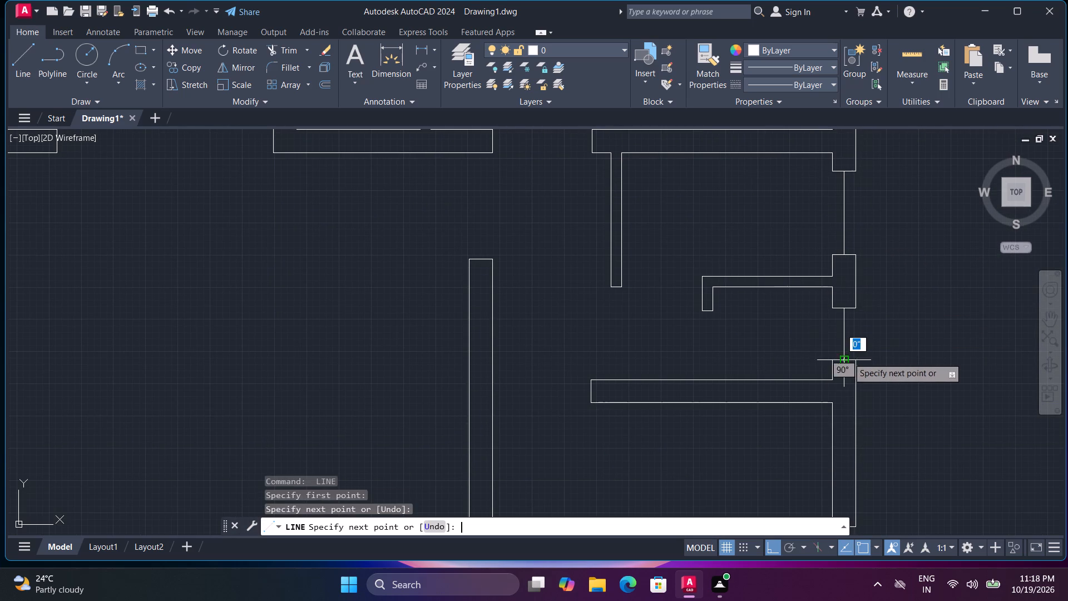
# Draw a vertical line between the end midpoints of the opening in the lower-right room's right wall.
pyautogui.moveTo(852, 362); pyautogui.dragTo(802, 177, button='middle')
pyautogui.scroll(-1, 810, 213)
pyautogui.press('space')
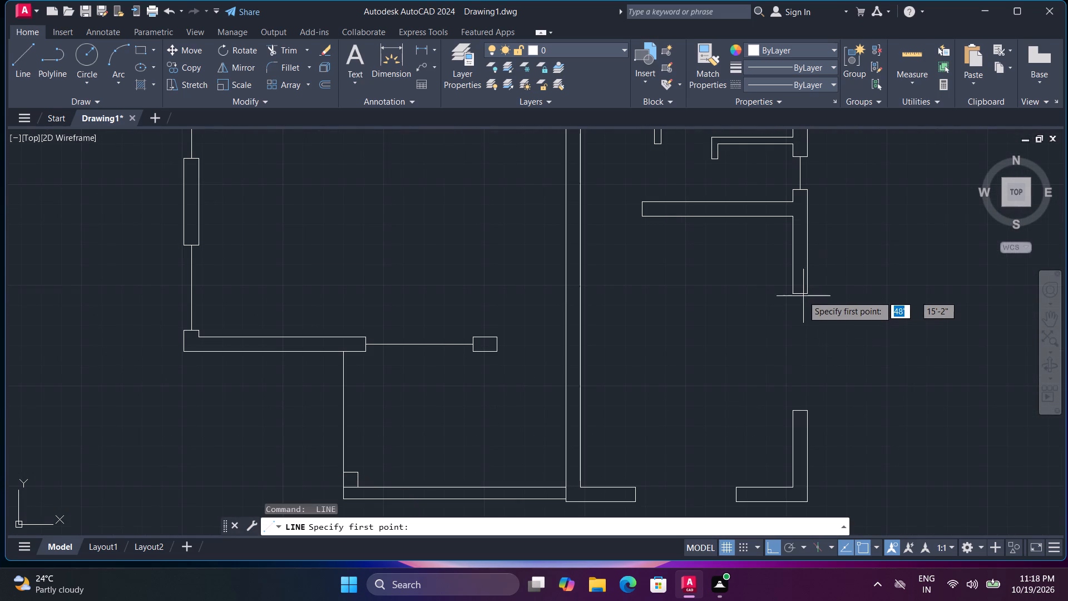
pyautogui.click(799, 294)
pyautogui.click(798, 408)
pyautogui.press('space')
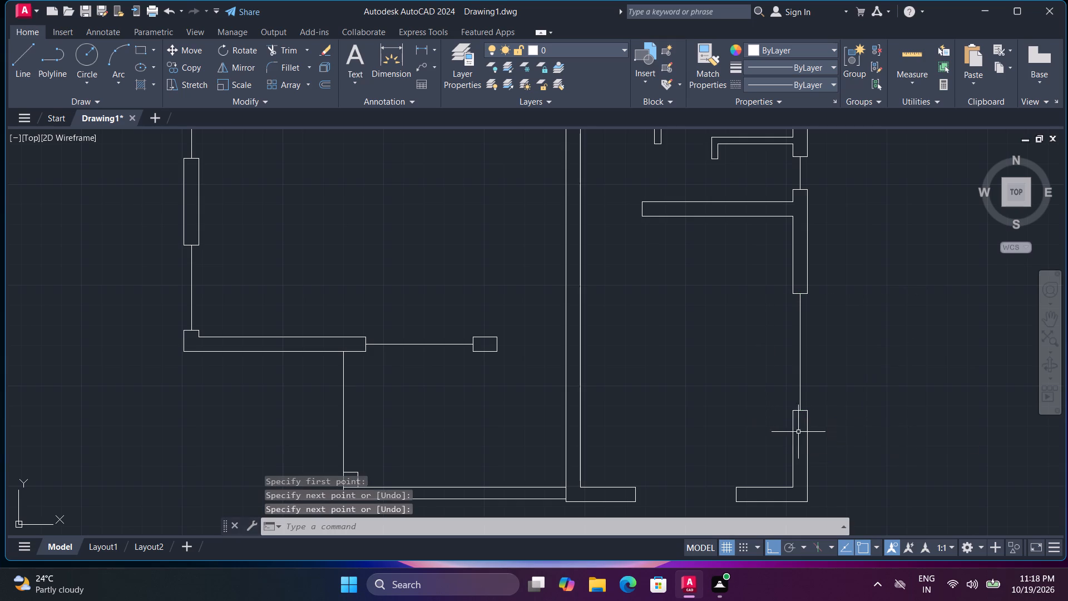
# Draw a horizontal line between the end midpoints of the opening in the lower-right room's bottom wall.
pyautogui.moveTo(786, 431); pyautogui.dragTo(864, 285, button='middle')
pyautogui.moveTo(865, 280); pyautogui.dragTo(865, 269, button='middle')
pyautogui.scroll(1, 759, 347)
pyautogui.press('space')
pyautogui.scroll(2, 681, 332)
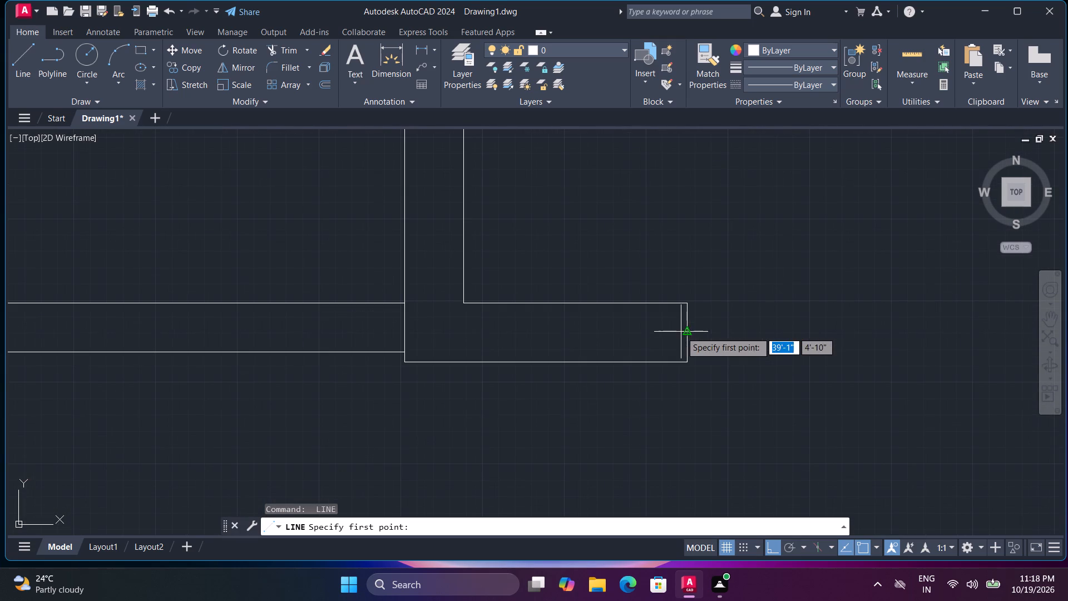
pyautogui.click(688, 334)
pyautogui.scroll(-3, 938, 322)
pyautogui.scroll(2, 962, 336)
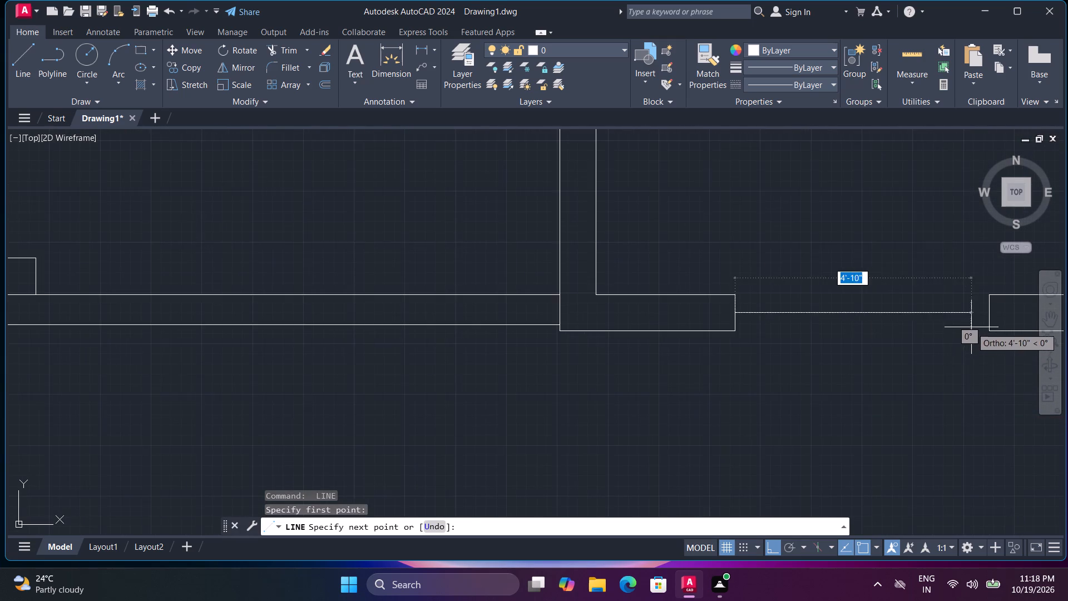
pyautogui.scroll(1, 971, 324)
pyautogui.click(996, 306)
pyautogui.scroll(-2, 995, 308)
pyautogui.press('space')
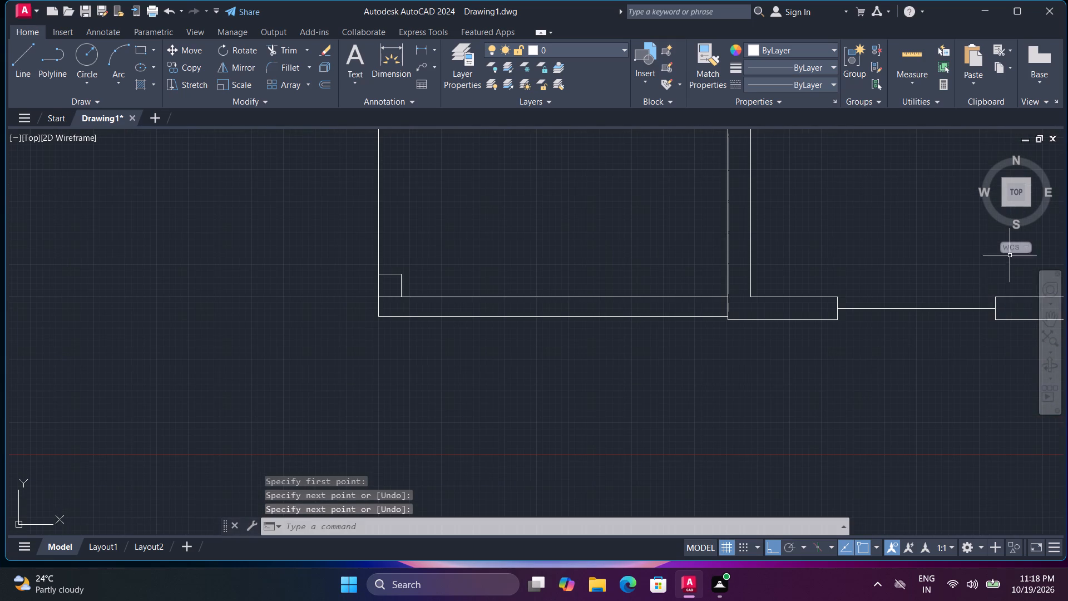
# Draw a vertical line about 5'-9" long between the end midpoints of the opening in the upper-right room's right wall.
pyautogui.scroll(-3, 951, 280)
pyautogui.moveTo(956, 264); pyautogui.dragTo(853, 416, button='middle')
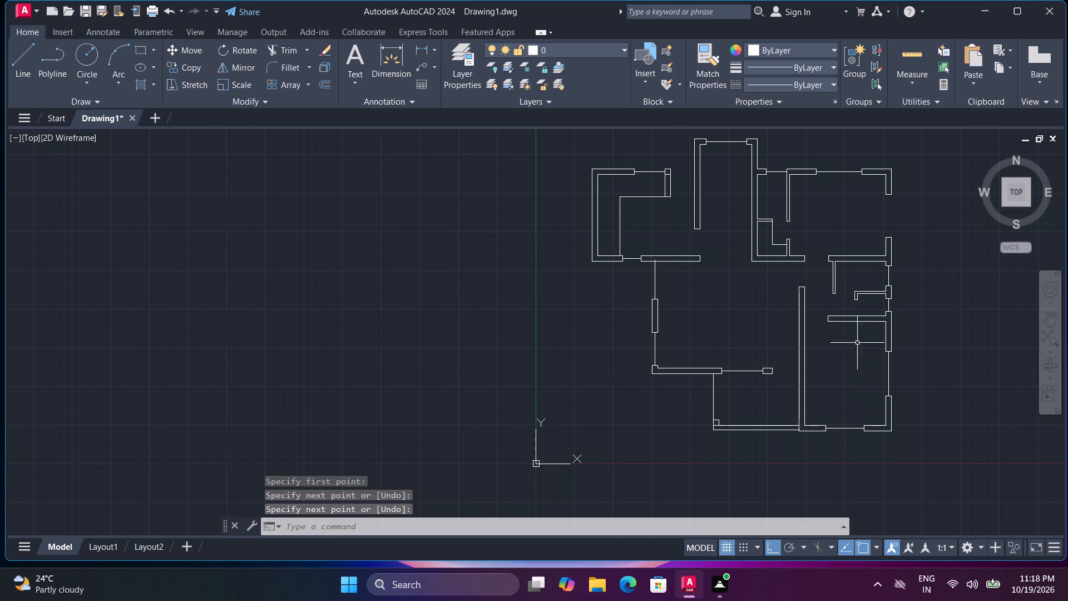
pyautogui.moveTo(870, 248); pyautogui.dragTo(852, 317, button='middle')
pyautogui.scroll(2, 892, 271)
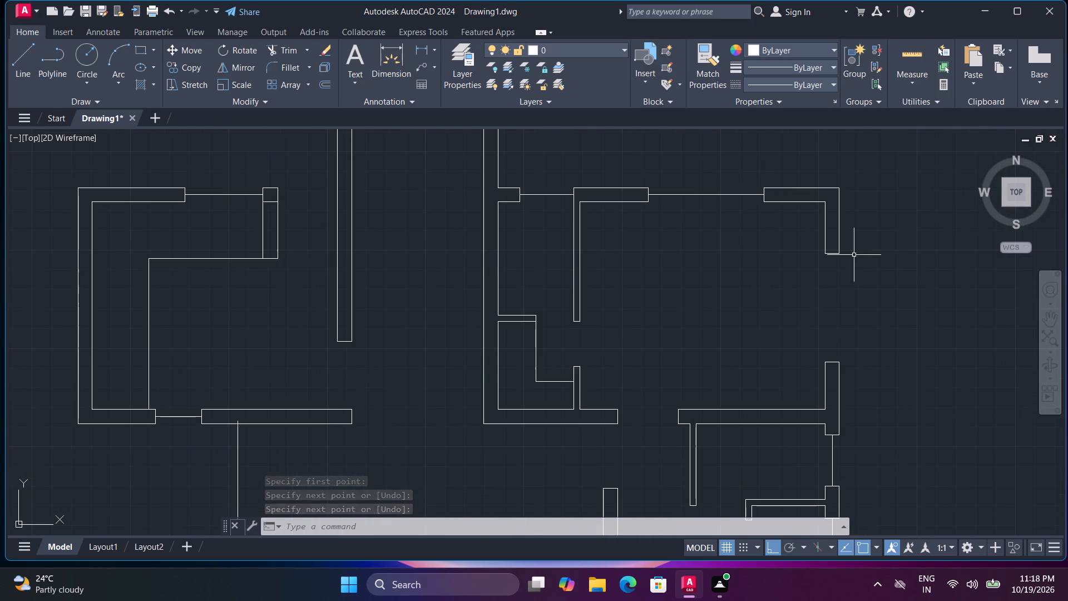
pyautogui.press('space')
pyautogui.click(830, 254)
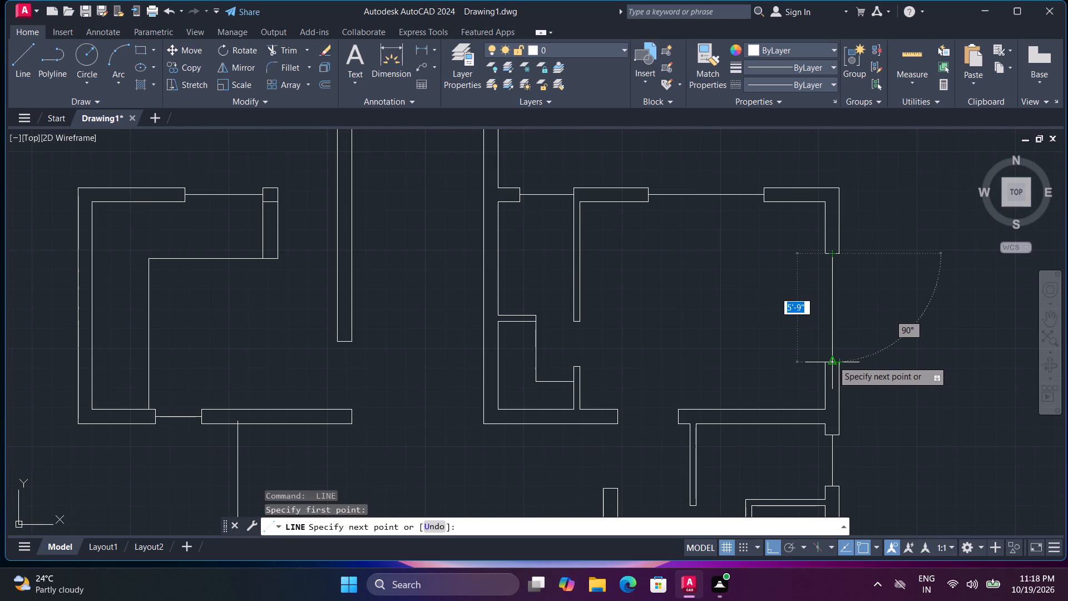
pyautogui.click(830, 361)
pyautogui.press('space')
pyautogui.scroll(-1, 848, 335)
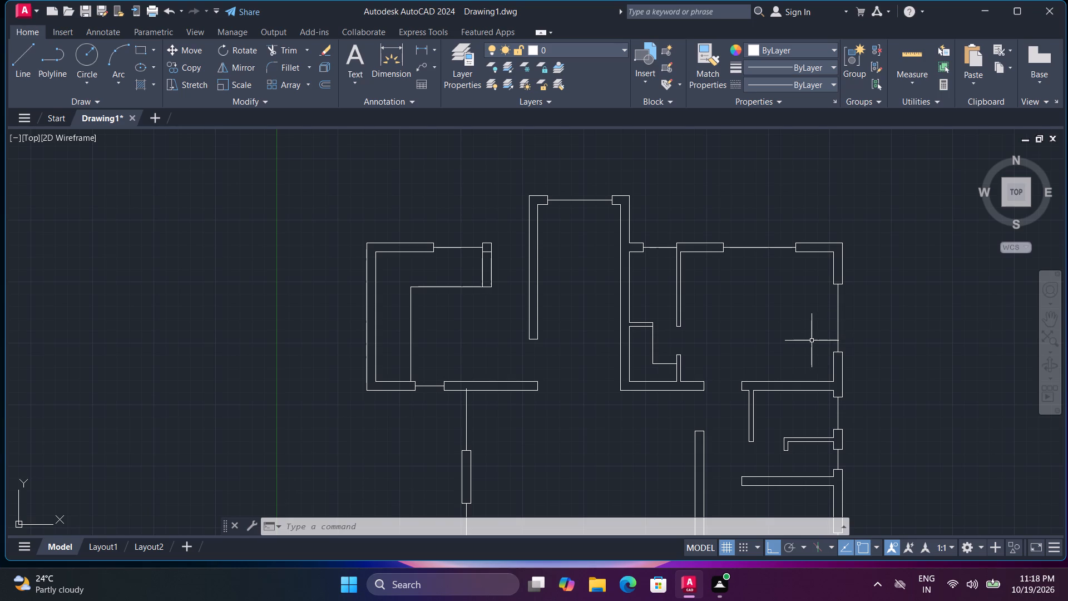
# Trim the end of the vertical opening line that runs into the upper-left room's bottom wall.
pyautogui.scroll(4, 457, 378)
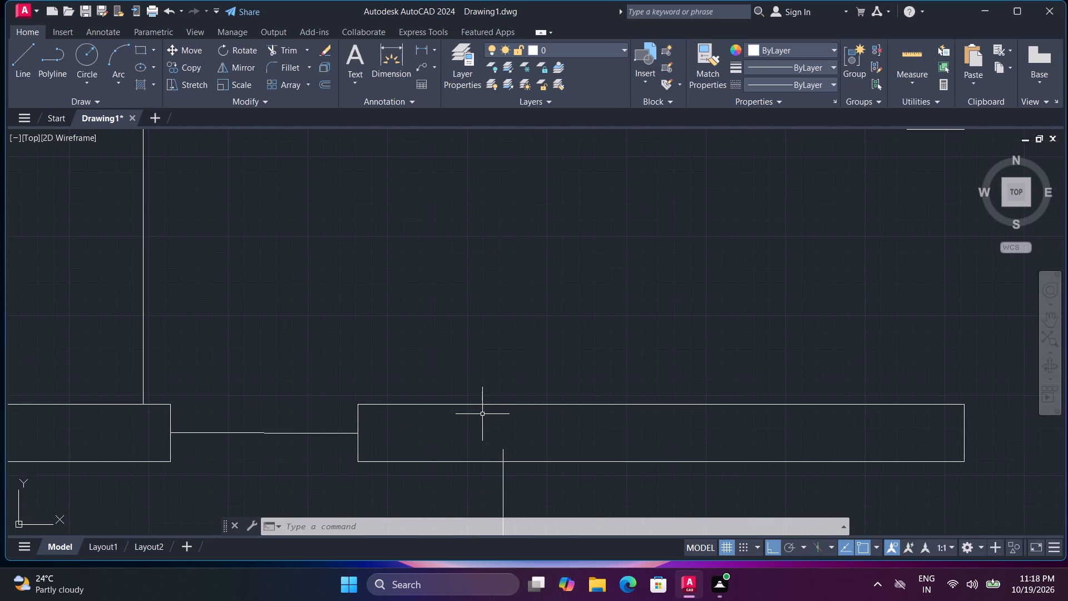
pyautogui.write('tr')
pyautogui.press('space')
pyautogui.click(502, 454)
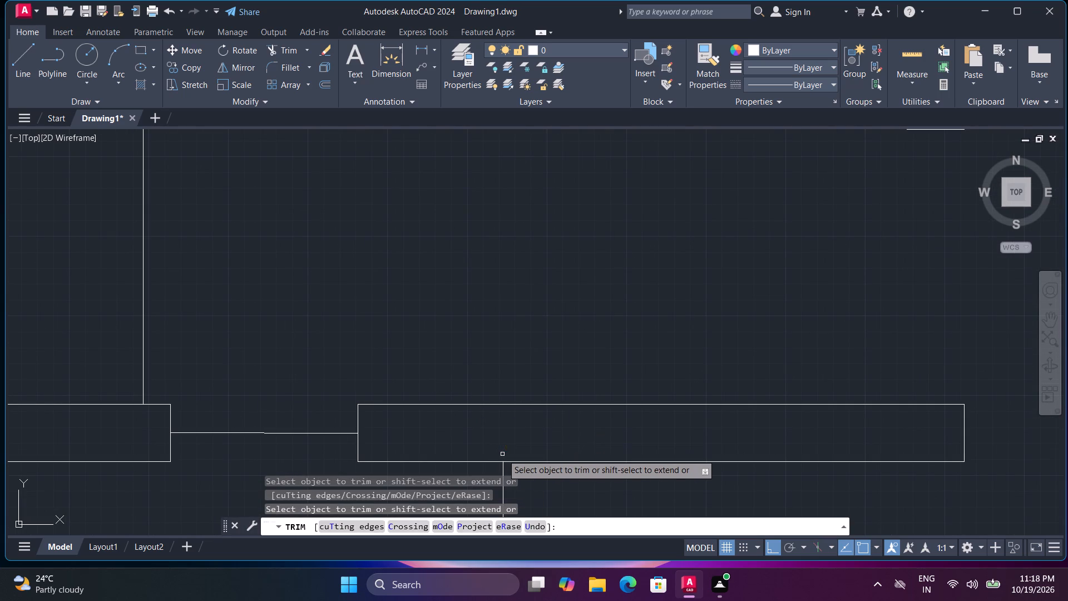
pyautogui.scroll(-3, 502, 454)
pyautogui.press('space')
# Offset the centre line of the opening in the upper-left room's top wall by 1" to both sides, using the Through option.
pyautogui.scroll(-1, 657, 435)
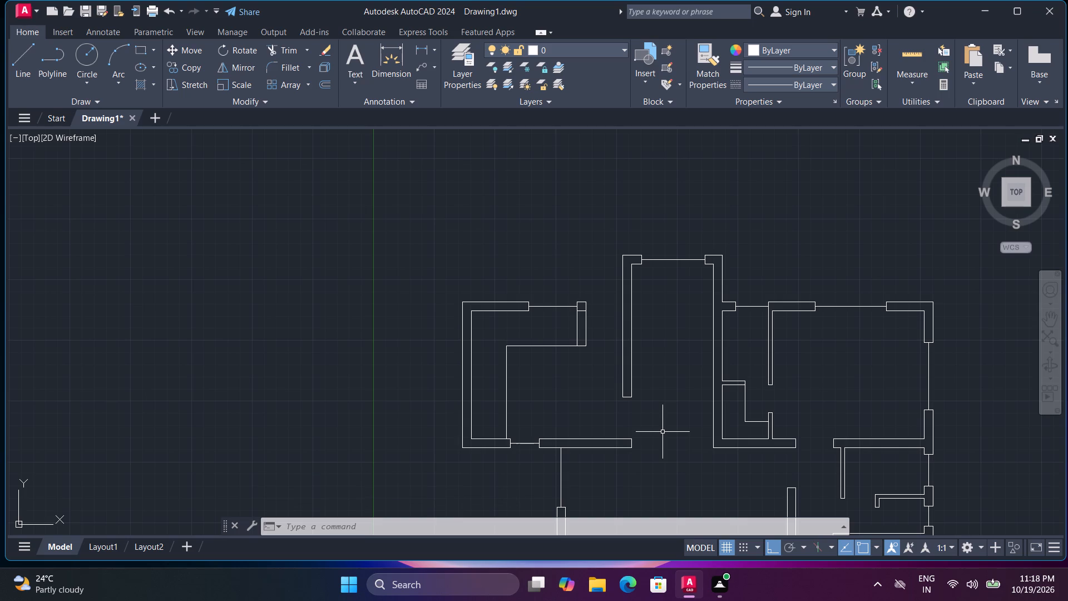
pyautogui.moveTo(856, 463); pyautogui.dragTo(836, 433, button='middle')
pyautogui.scroll(-1, 836, 435)
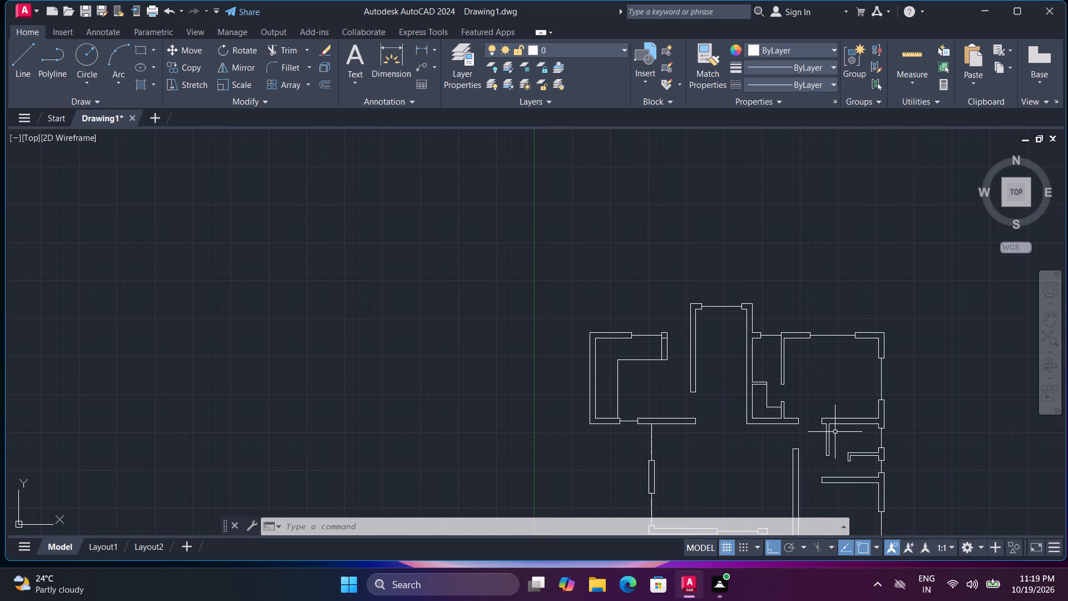
pyautogui.scroll(2, 655, 428)
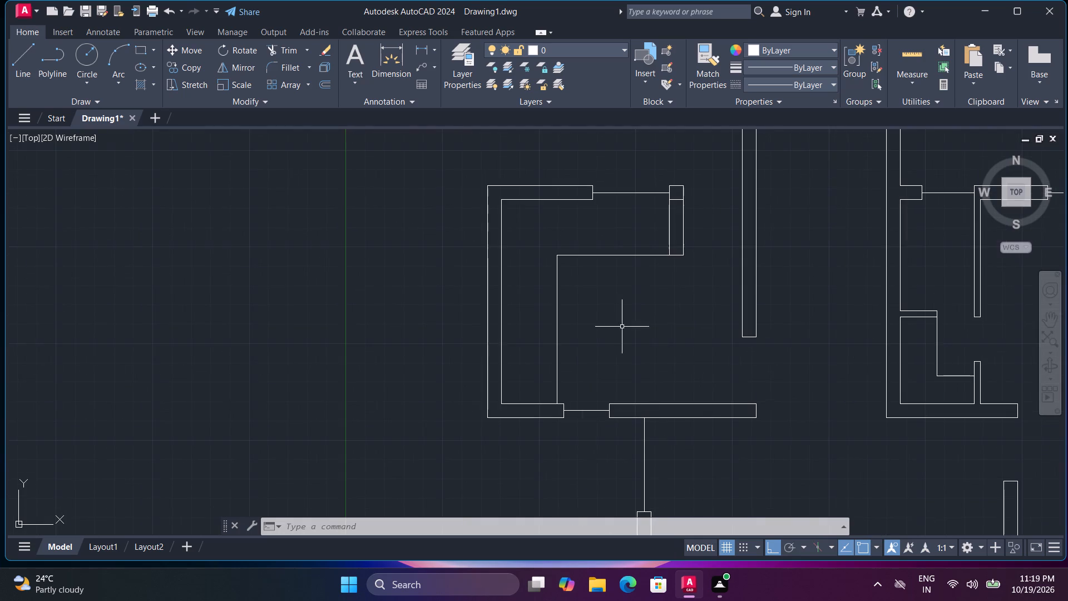
pyautogui.moveTo(619, 326); pyautogui.dragTo(636, 475, button='middle')
pyautogui.scroll(2, 628, 384)
pyautogui.write('o t')
pyautogui.press('space')
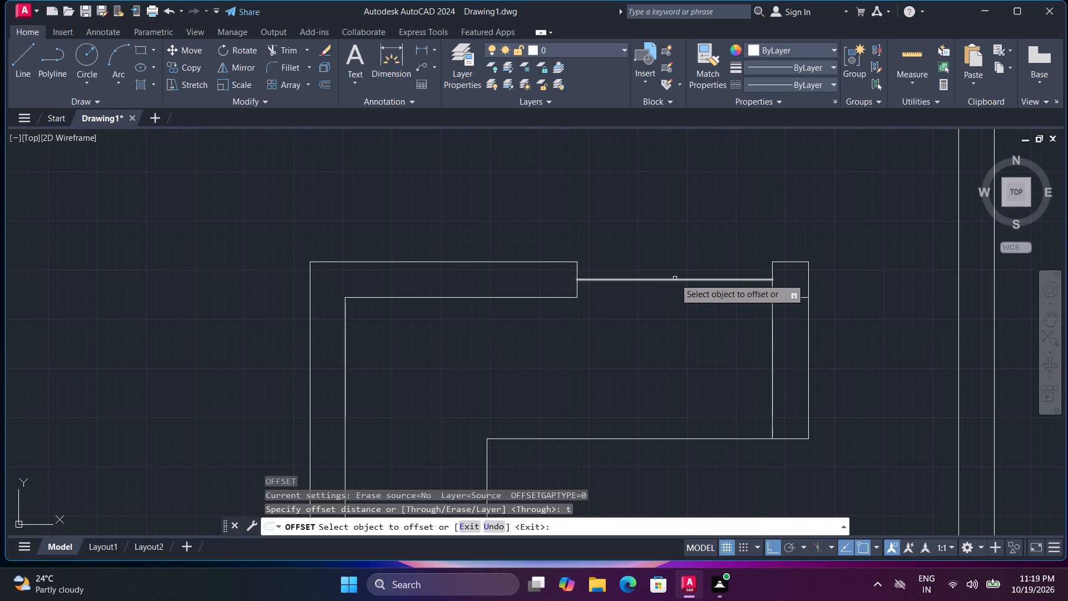
pyautogui.click(675, 278)
pyautogui.write('1"')
pyautogui.press('Return')
pyautogui.click(675, 279)
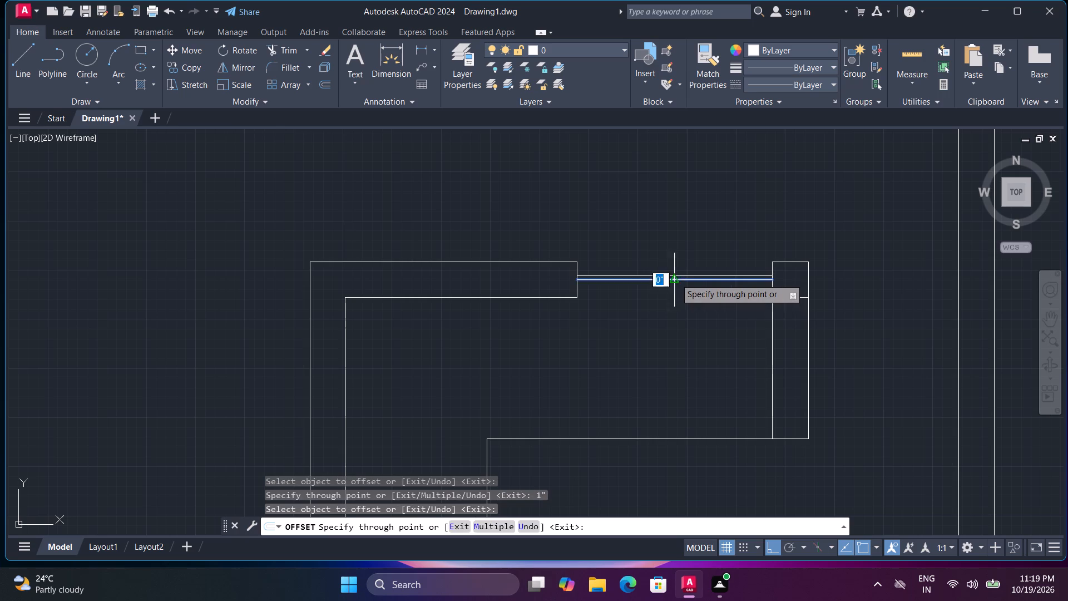
pyautogui.write('1"')
pyautogui.press('Return')
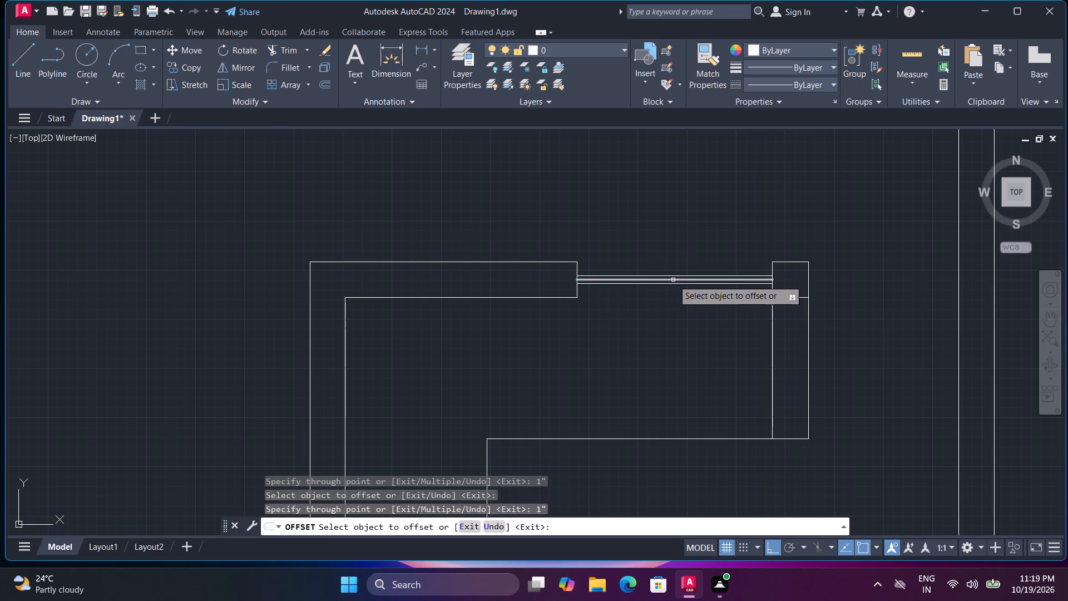
# Offset the two new window lines through the opening's corners onto the top wall's outer and inner faces.
pyautogui.click(675, 274)
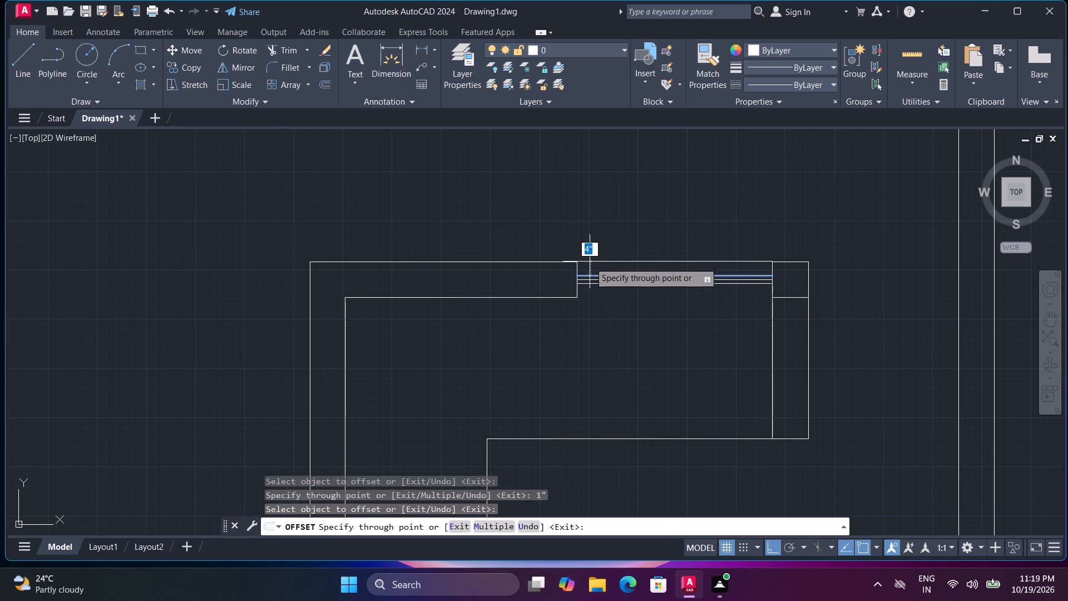
pyautogui.click(581, 263)
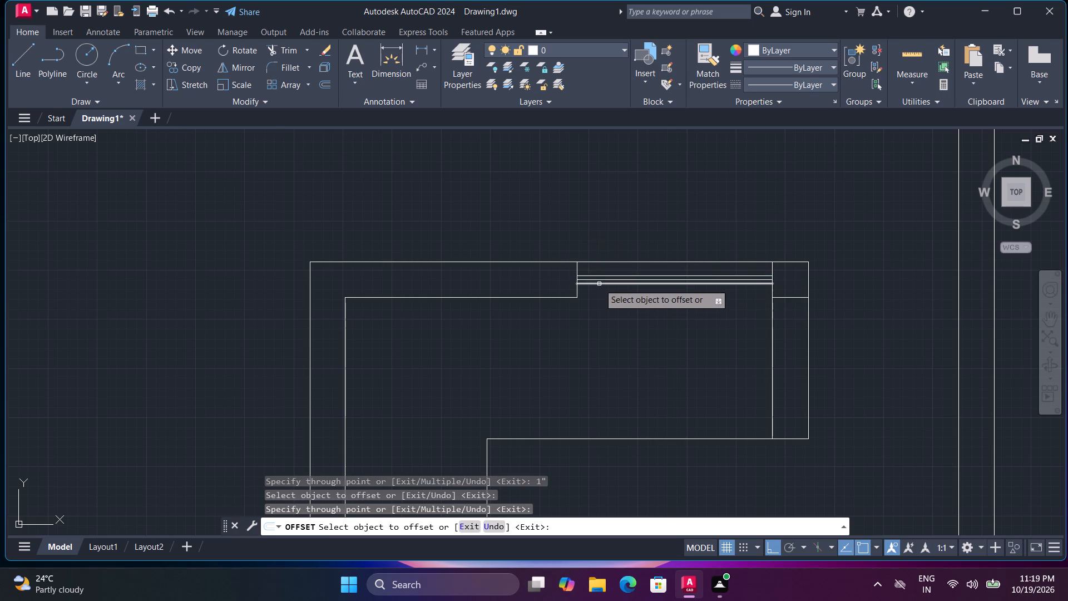
pyautogui.click(599, 284)
pyautogui.click(577, 300)
pyautogui.press('space')
# Offset the centre line of the opening in the upper-left room's bottom wall by 1" to both sides, using the Through option.
pyautogui.press('space')
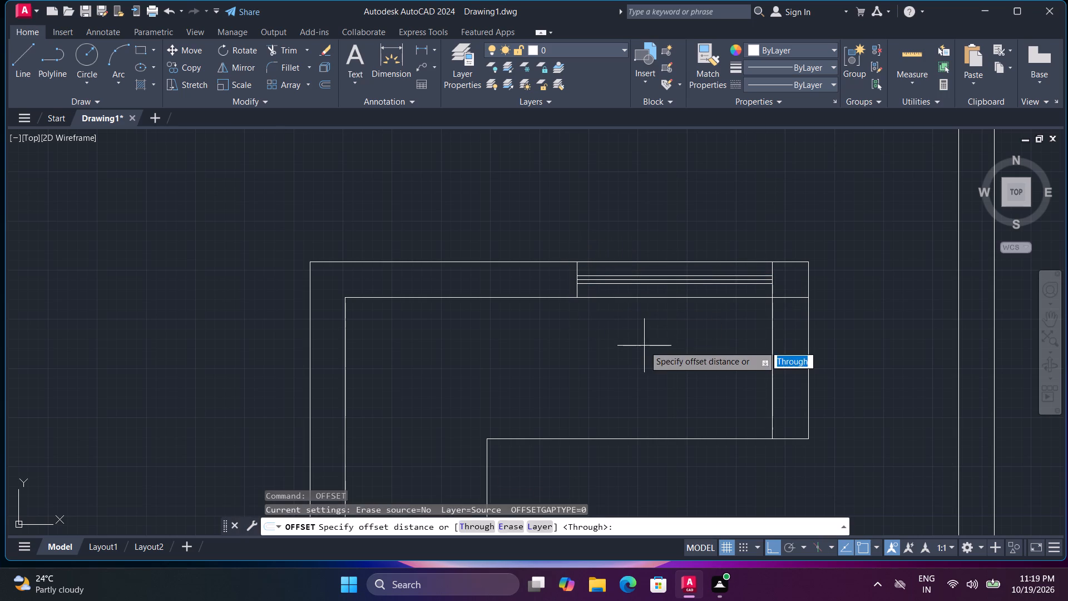
pyautogui.press('space')
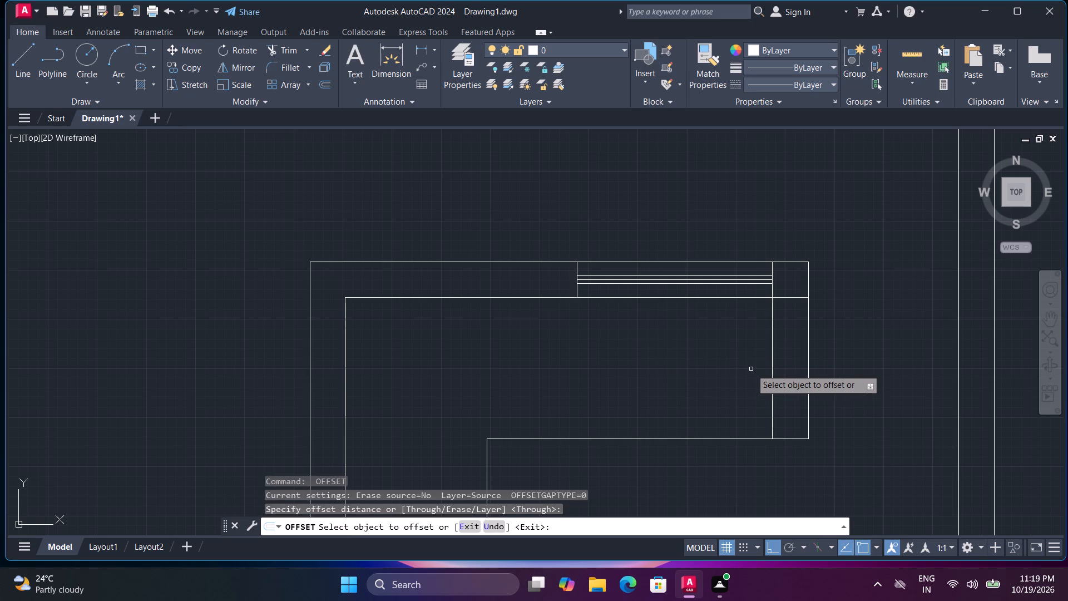
pyautogui.moveTo(726, 357); pyautogui.dragTo(832, 160, button='middle')
pyautogui.moveTo(661, 374); pyautogui.dragTo(802, 190, button='middle')
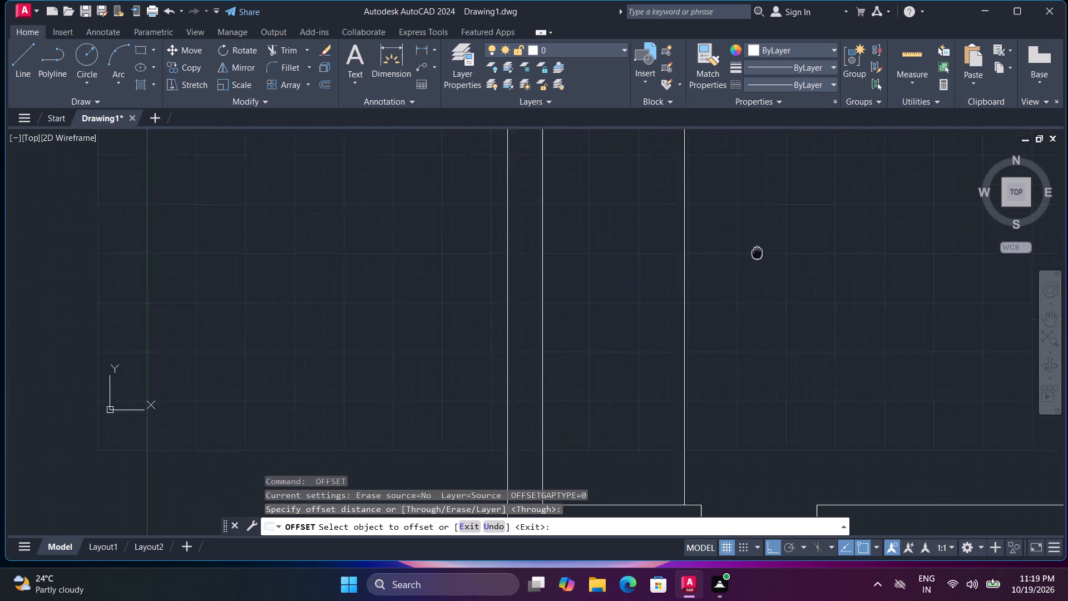
pyautogui.moveTo(802, 190); pyautogui.dragTo(819, 166, button='middle')
pyautogui.scroll(-1, 709, 278)
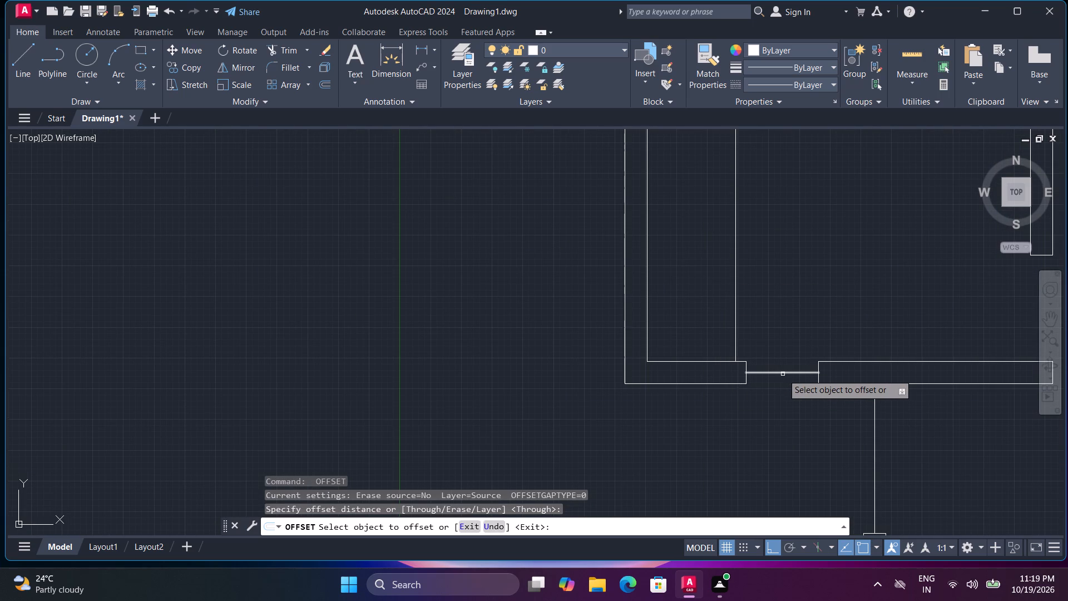
pyautogui.click(783, 374)
pyautogui.press('1')
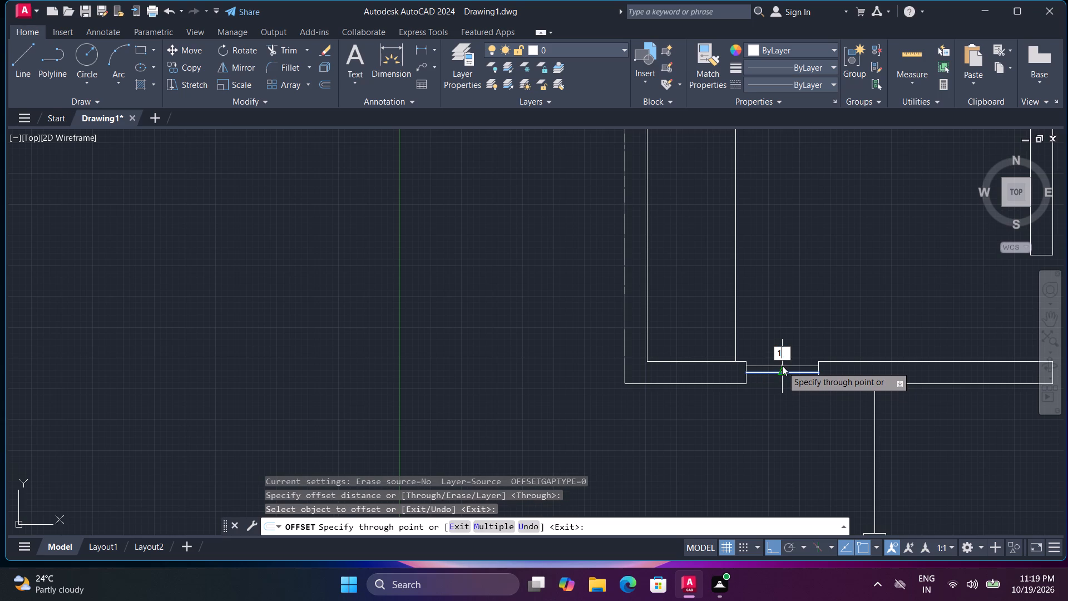
pyautogui.hotkey('shift', '"')
pyautogui.press('Return')
pyautogui.click(791, 375)
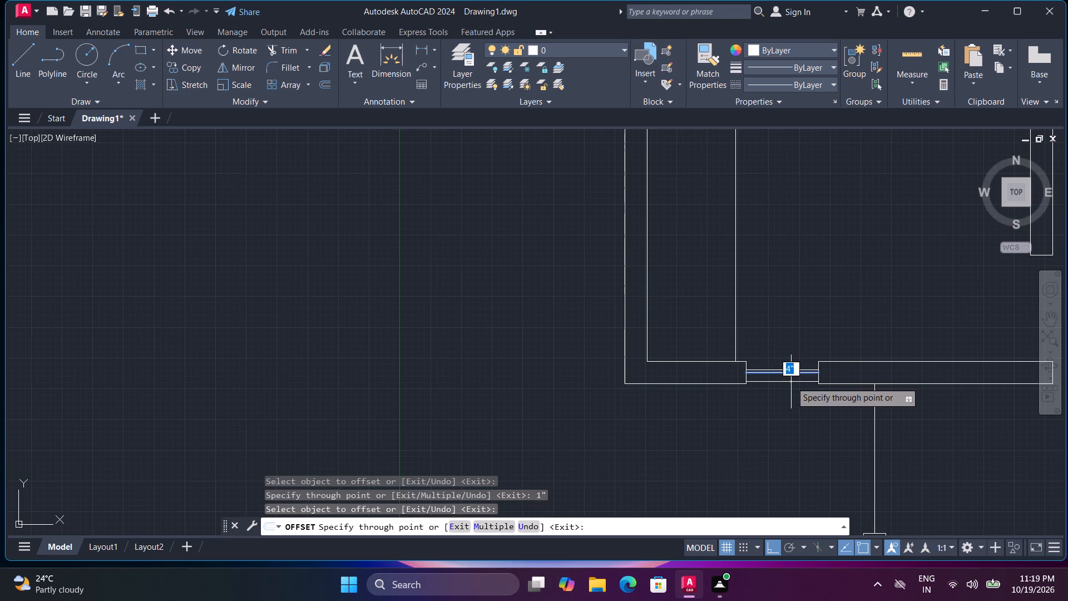
pyautogui.write('1"')
pyautogui.press('Return')
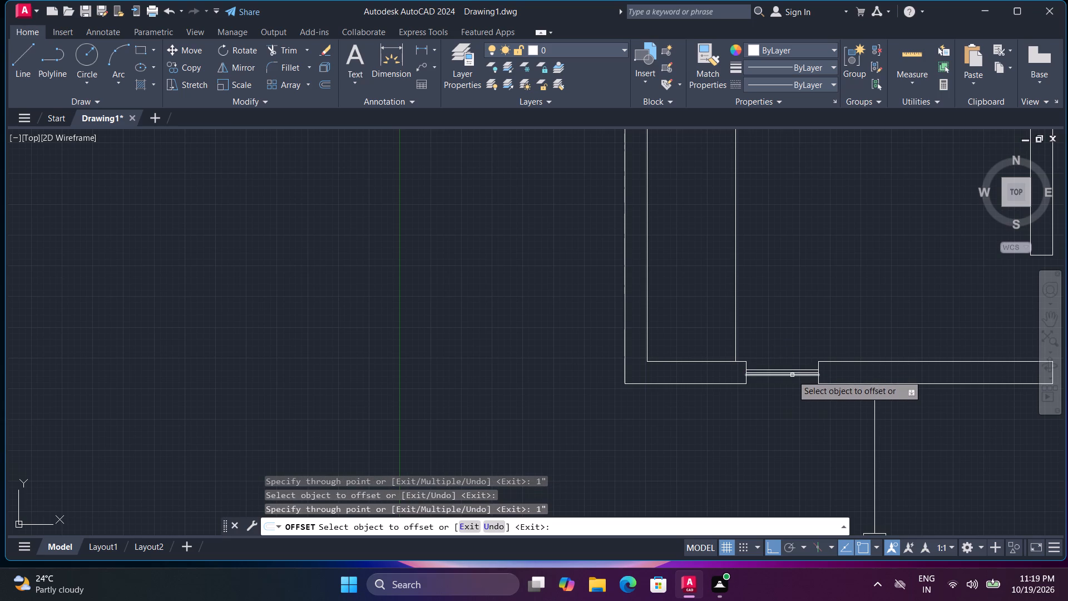
# Offset the two new window lines through the opening's corners onto the upper-left room's bottom wall faces.
pyautogui.click(793, 376)
pyautogui.click(749, 383)
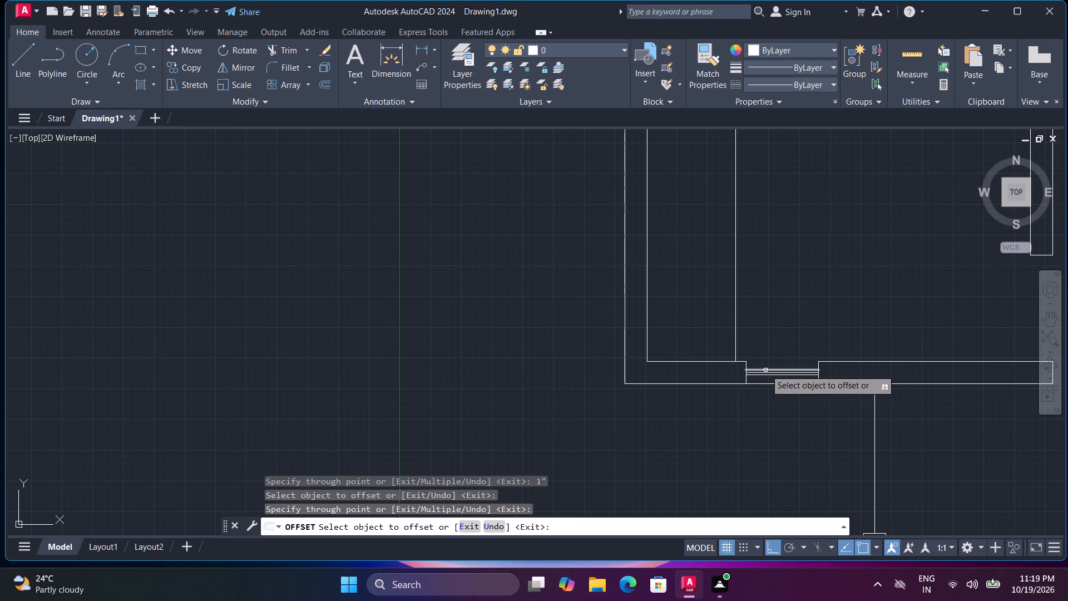
pyautogui.click(768, 370)
pyautogui.click(747, 359)
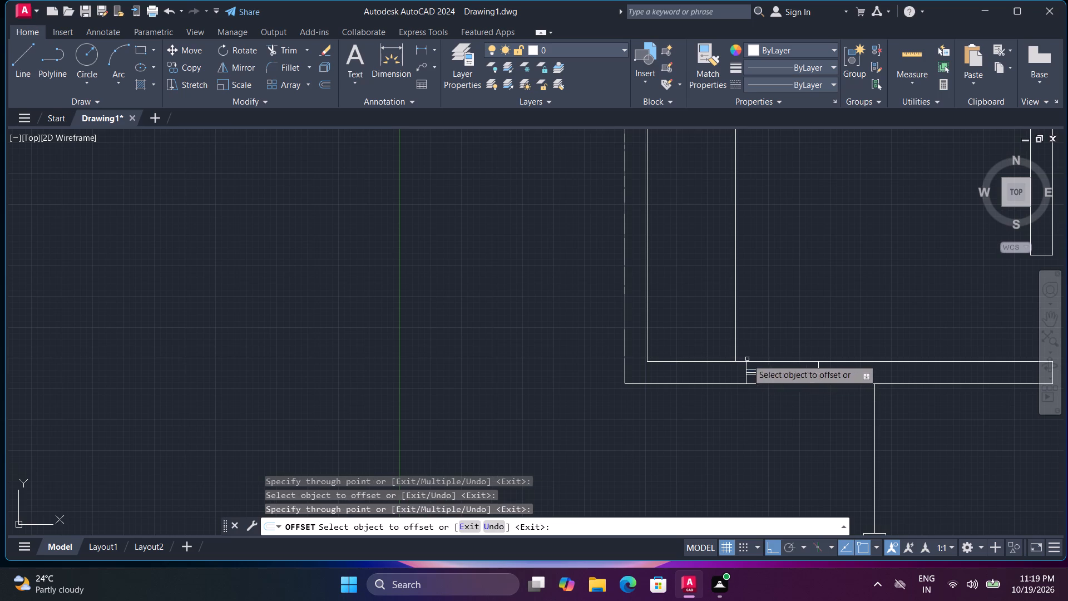
# Offset the vertical centre line of the opening directly below the upper-left room's bottom wall by 1" to both sides.
pyautogui.moveTo(842, 421); pyautogui.dragTo(762, 358, button='middle')
pyautogui.click(795, 388)
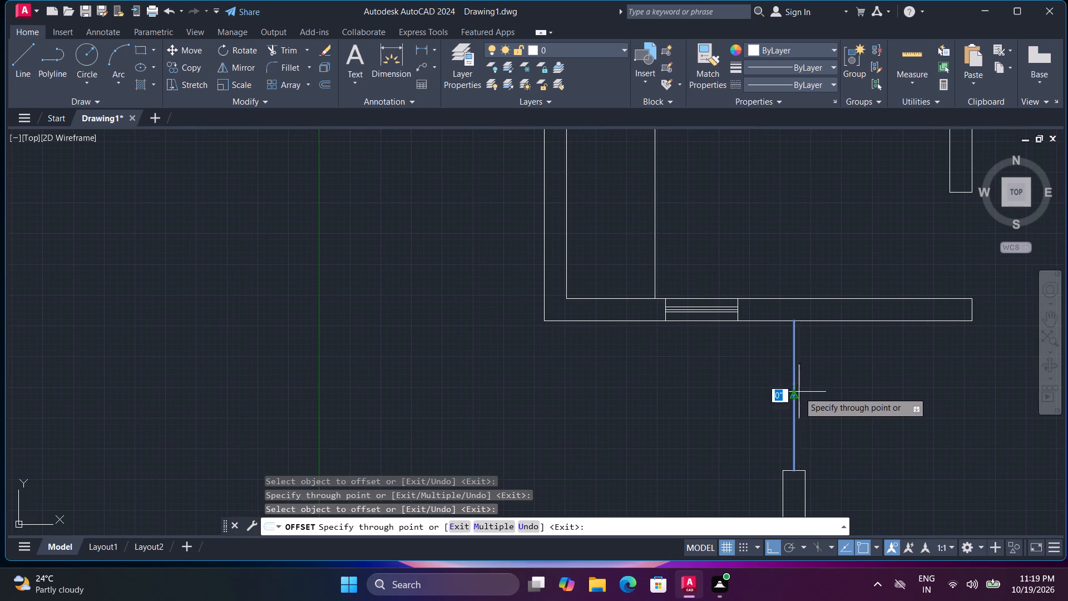
pyautogui.write('1"')
pyautogui.press('Return')
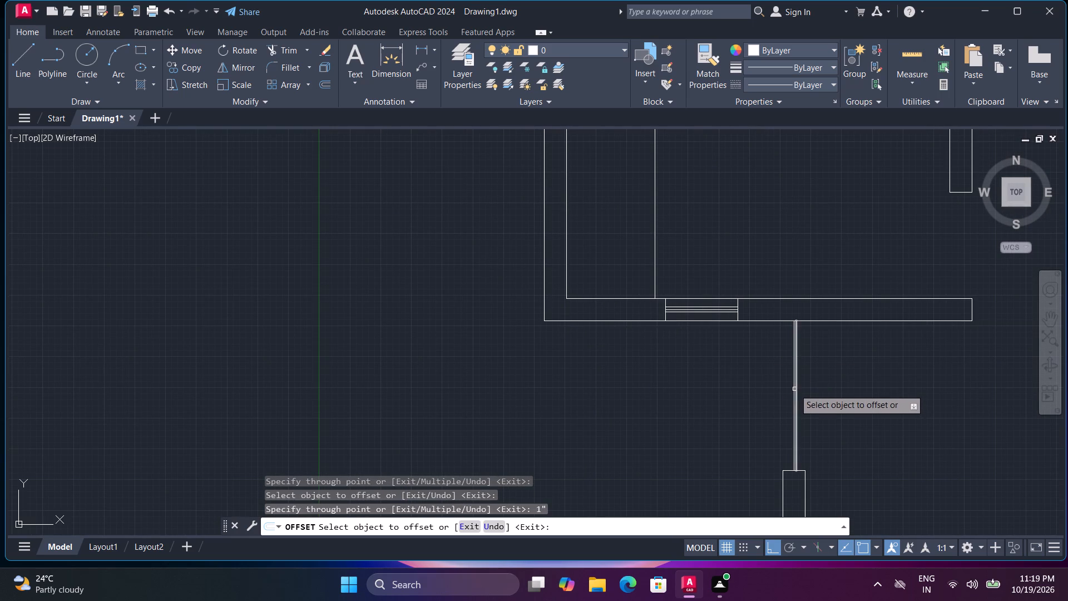
pyautogui.click(793, 387)
pyautogui.press('1')
pyautogui.hotkey('shift', '"')
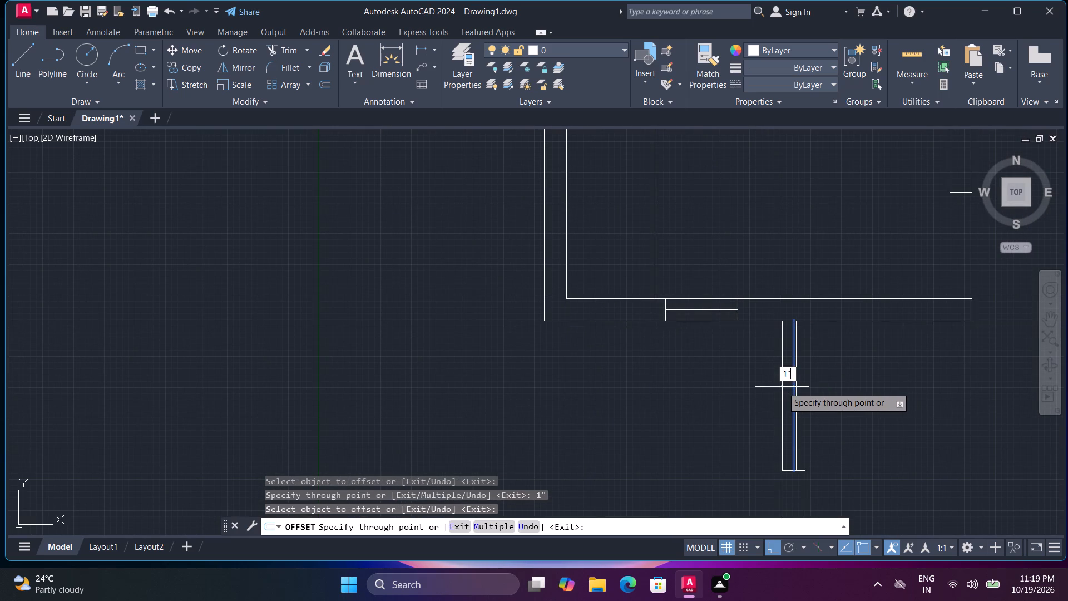
pyautogui.press('Return')
# Offset the two new vertical window lines through the wall-end corners onto both faces of the left outer wall.
pyautogui.click(790, 391)
pyautogui.click(783, 470)
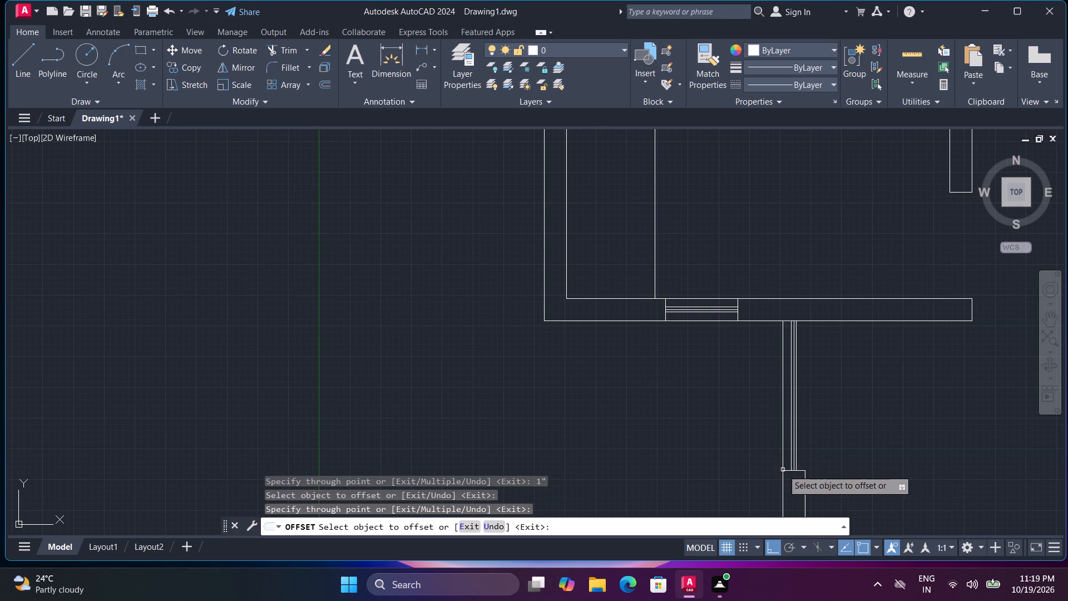
pyautogui.click(798, 455)
pyautogui.click(808, 471)
# Offset the centre line of the lower opening in the lower-left room's left wall by 1" to both sides.
pyautogui.scroll(-1, 817, 477)
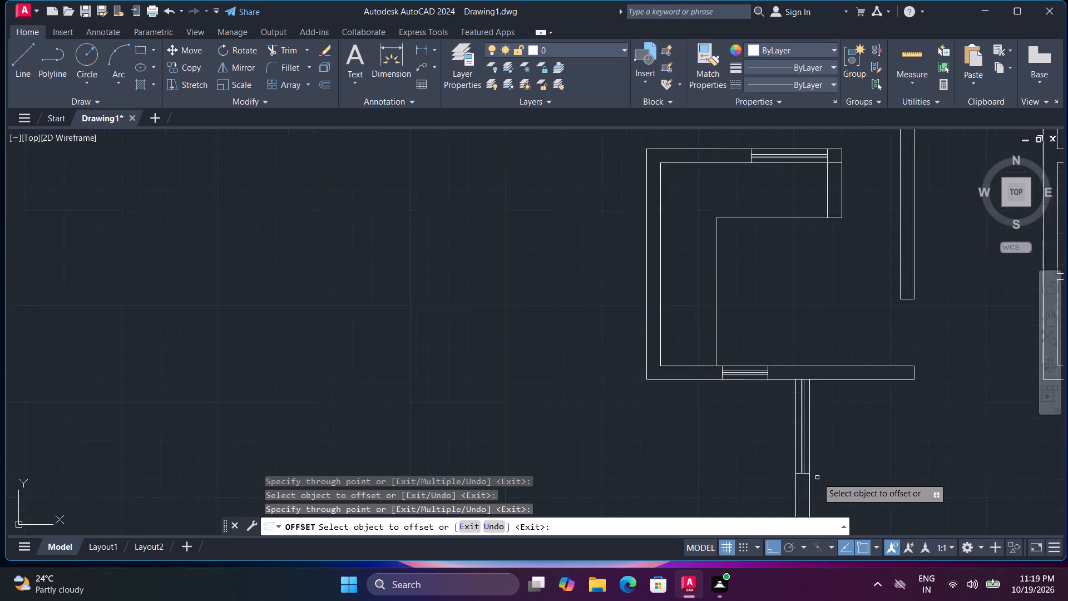
pyautogui.scroll(-1, 817, 477)
pyautogui.moveTo(834, 474); pyautogui.dragTo(783, 231, button='middle')
pyautogui.scroll(3, 756, 296)
pyautogui.click(759, 300)
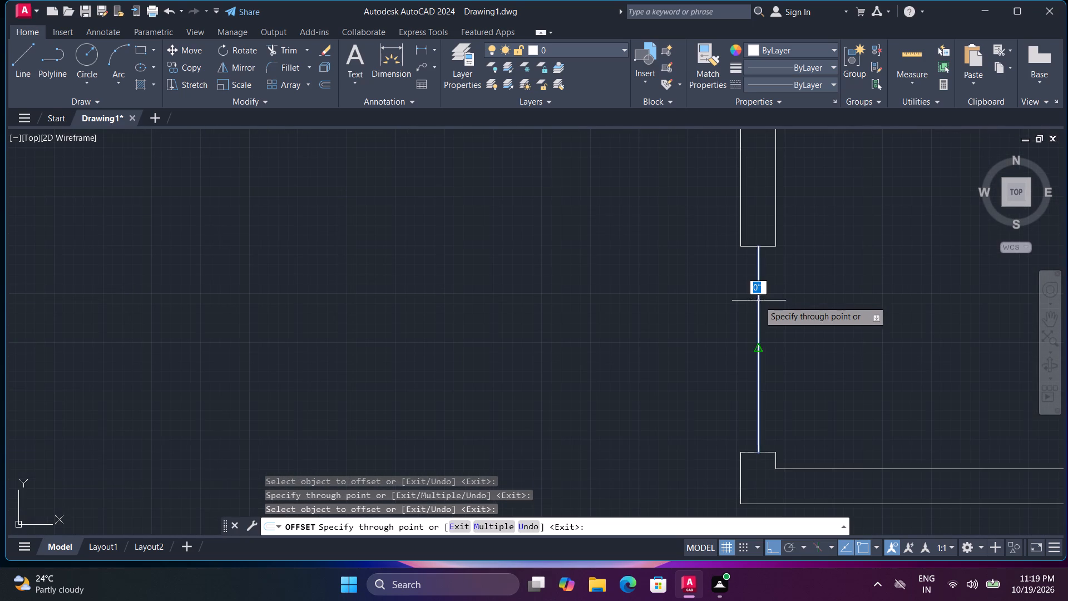
pyautogui.write('1"')
pyautogui.press('Return')
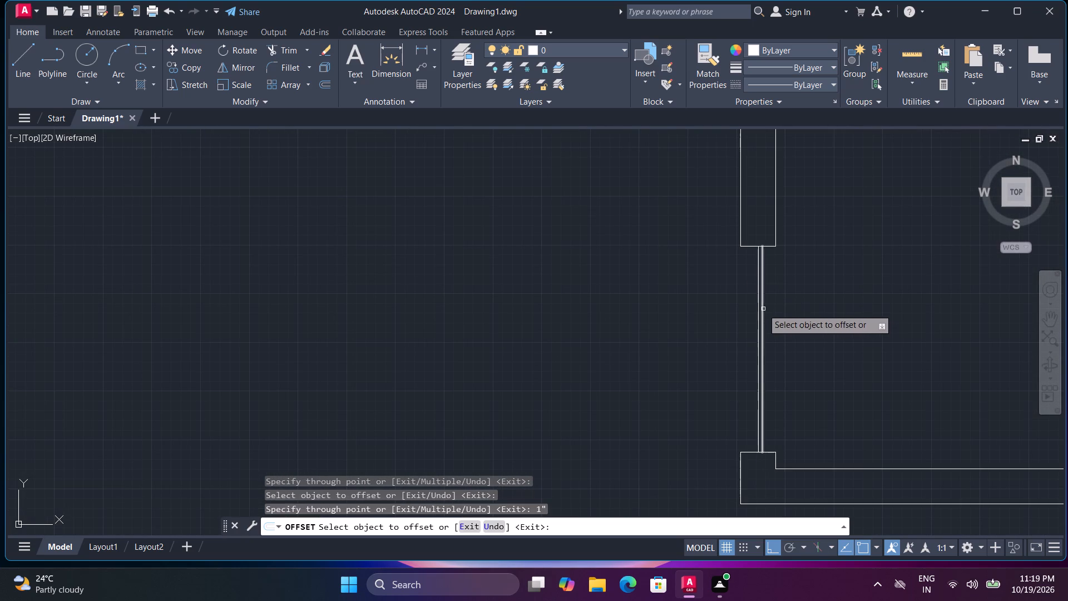
pyautogui.click(759, 304)
pyautogui.write('1"')
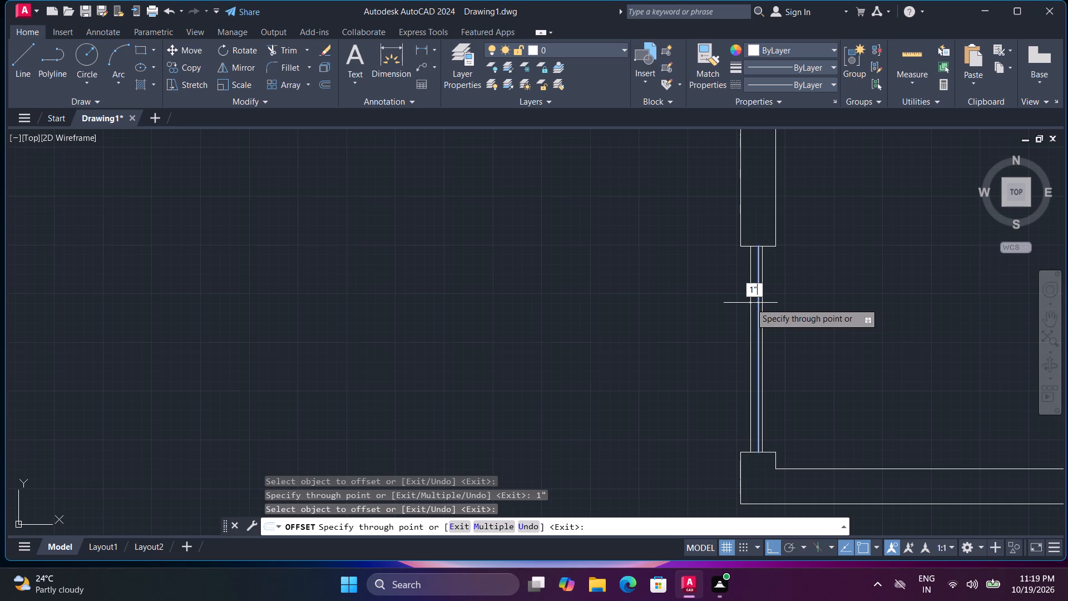
pyautogui.press('Return')
# Offset that opening's two new window lines through its corners onto the left wall's outer and inner faces.
pyautogui.click(754, 304)
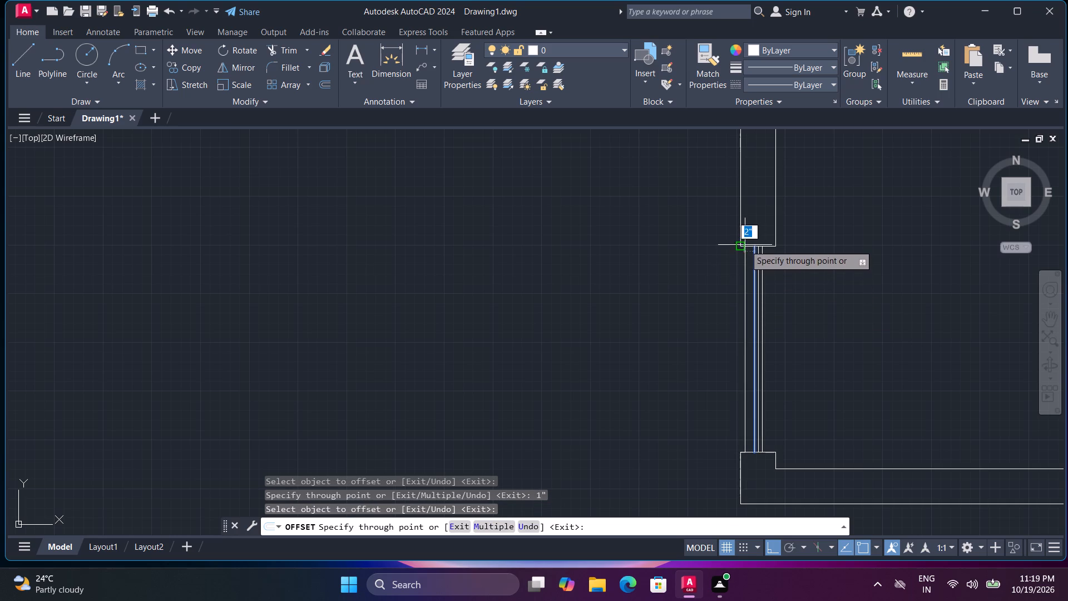
pyautogui.click(740, 242)
pyautogui.click(764, 259)
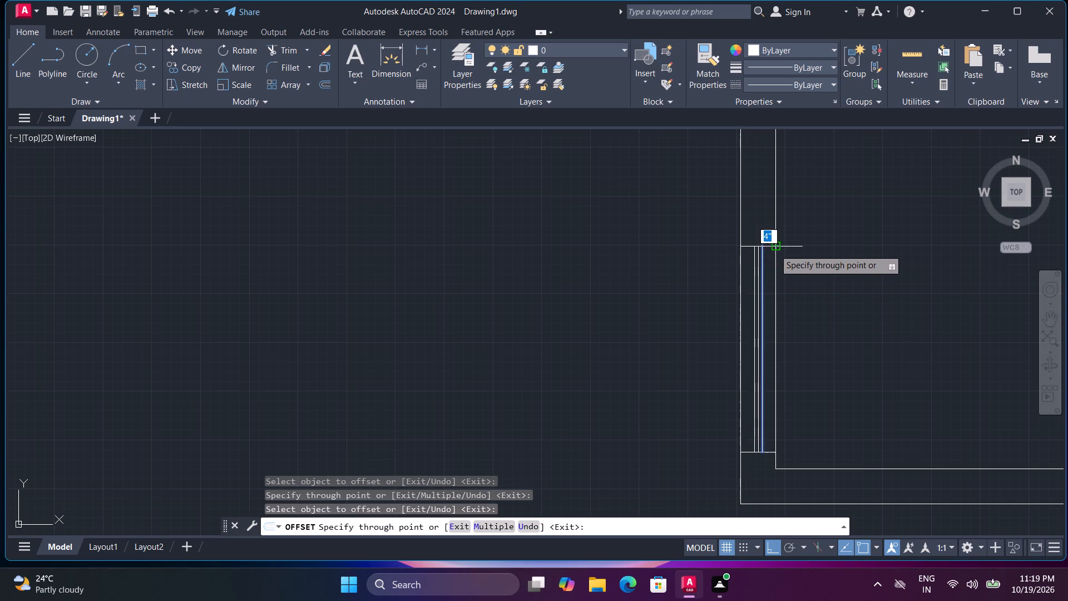
pyautogui.click(774, 249)
# Offset the horizontal centre line of the opening in the lower-left room's bottom wall by 1" to both sides.
pyautogui.scroll(-2, 790, 293)
pyautogui.moveTo(828, 350); pyautogui.dragTo(586, 243, button='middle')
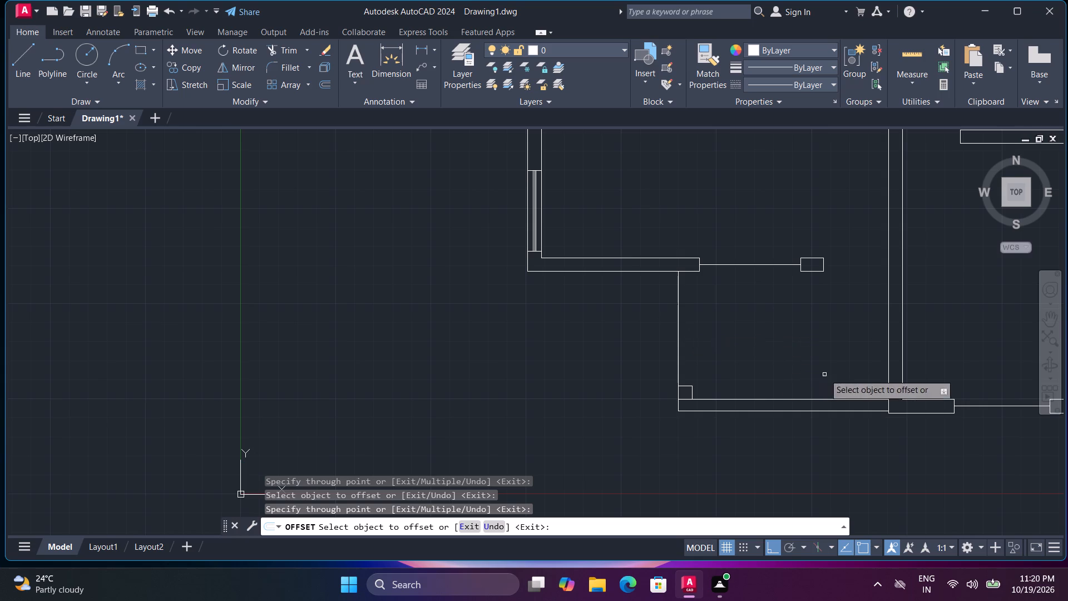
pyautogui.moveTo(755, 310); pyautogui.dragTo(758, 374, button='middle')
pyautogui.scroll(2, 748, 341)
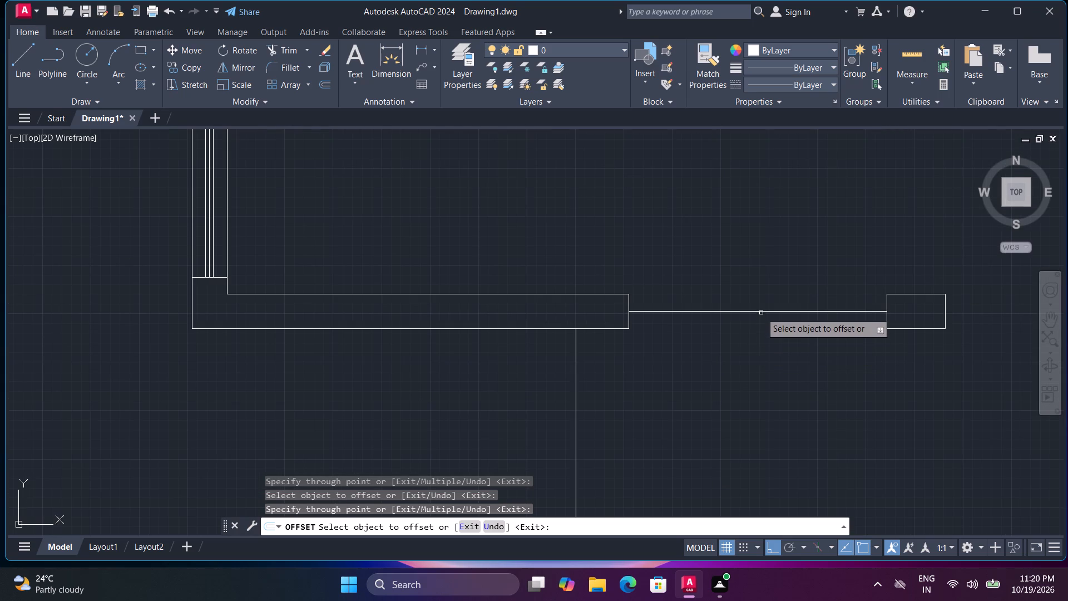
pyautogui.click(759, 310)
pyautogui.write('1"')
pyautogui.press('Return')
pyautogui.click(762, 311)
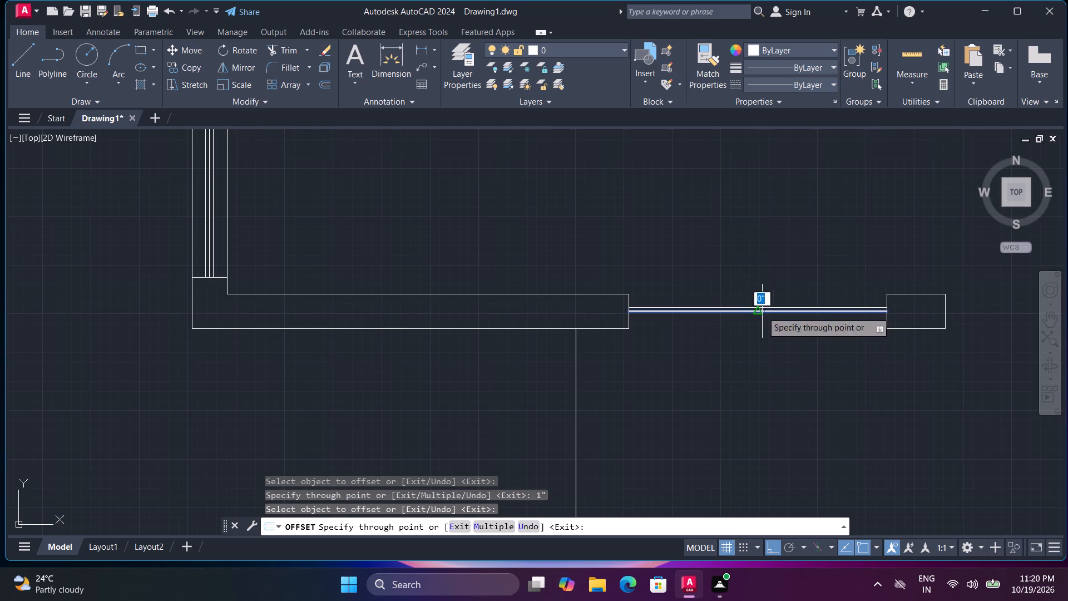
pyautogui.press('1')
pyautogui.hotkey('shift', '"')
pyautogui.press('Return')
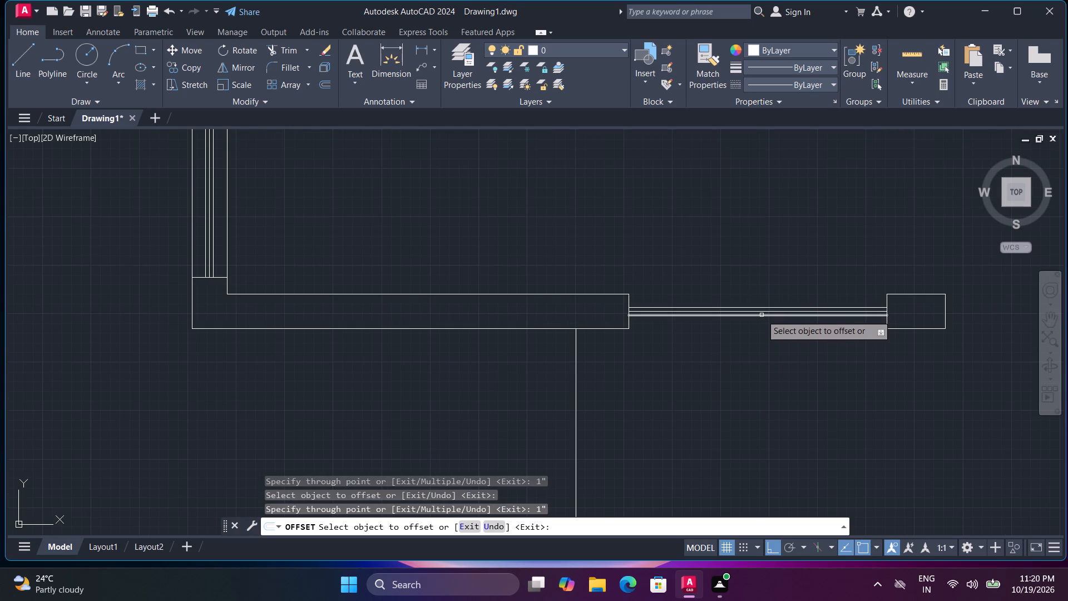
# Offset the two new window lines through the opening's corners onto the lower-left room's bottom wall faces.
pyautogui.click(762, 315)
pyautogui.click(883, 327)
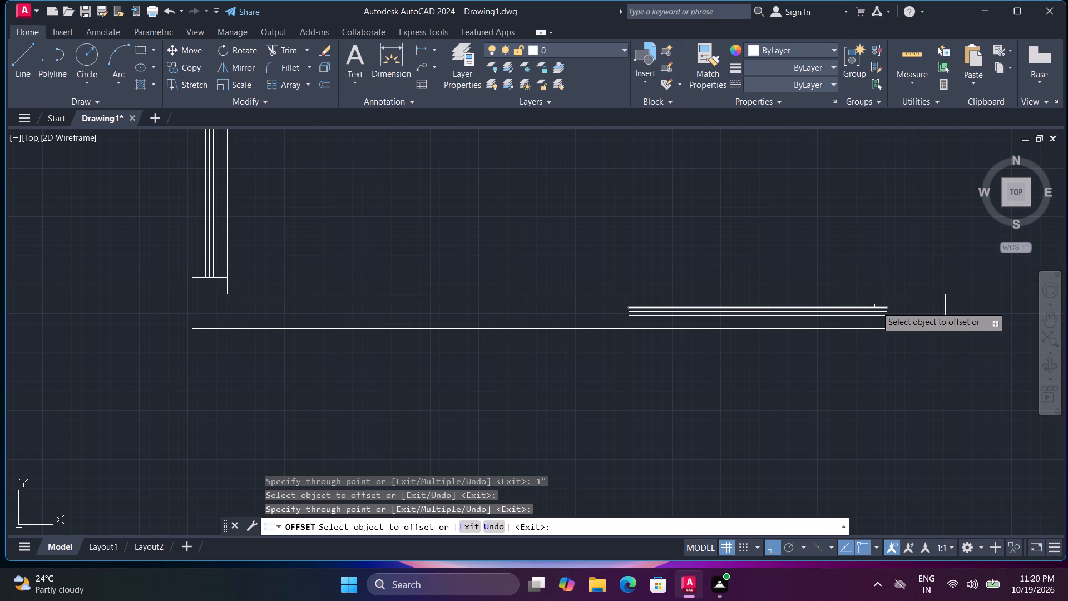
pyautogui.click(876, 306)
pyautogui.click(887, 294)
# Offset the centre line of the opening in the lower-right room's bottom wall by 1" to both sides.
pyautogui.scroll(-2, 891, 314)
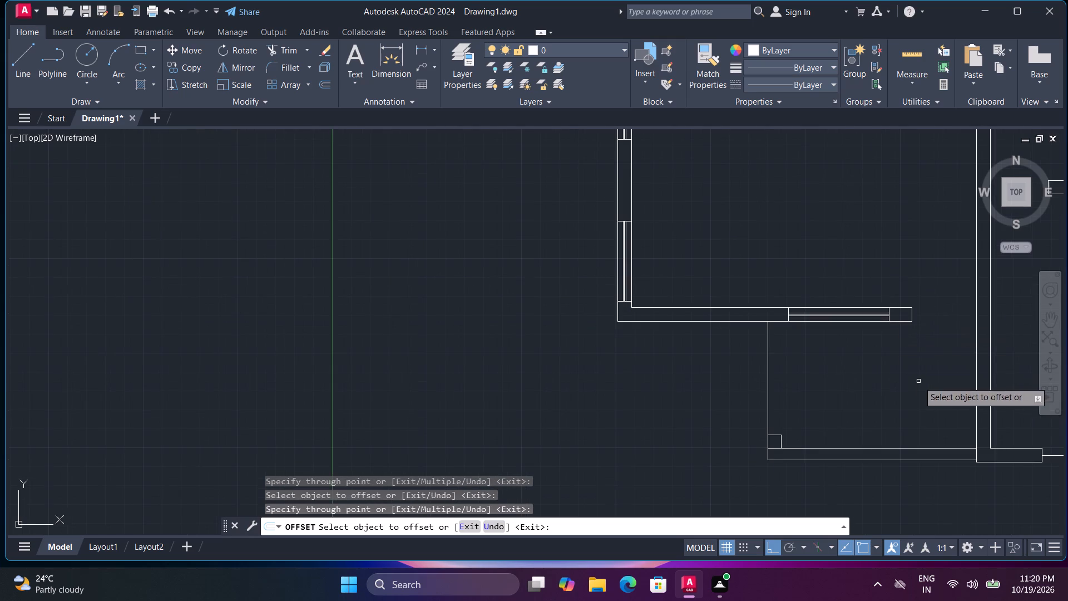
pyautogui.moveTo(919, 381); pyautogui.dragTo(824, 376, button='middle')
pyautogui.middleClick(822, 377)
pyautogui.scroll(-1, 818, 390)
pyautogui.moveTo(934, 435); pyautogui.dragTo(855, 450, button='middle')
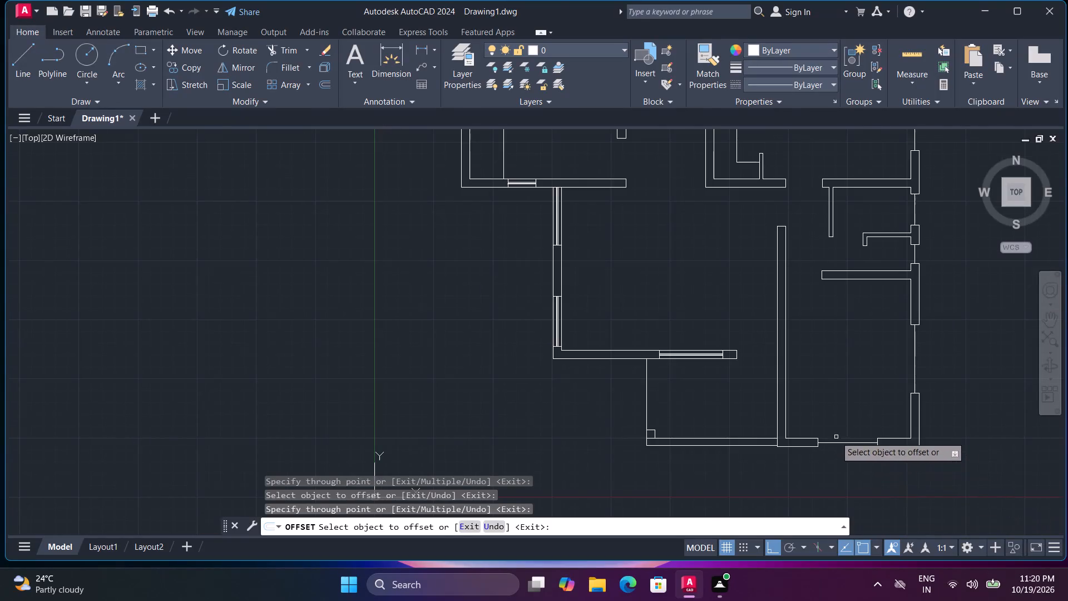
pyautogui.scroll(2, 835, 436)
pyautogui.click(858, 454)
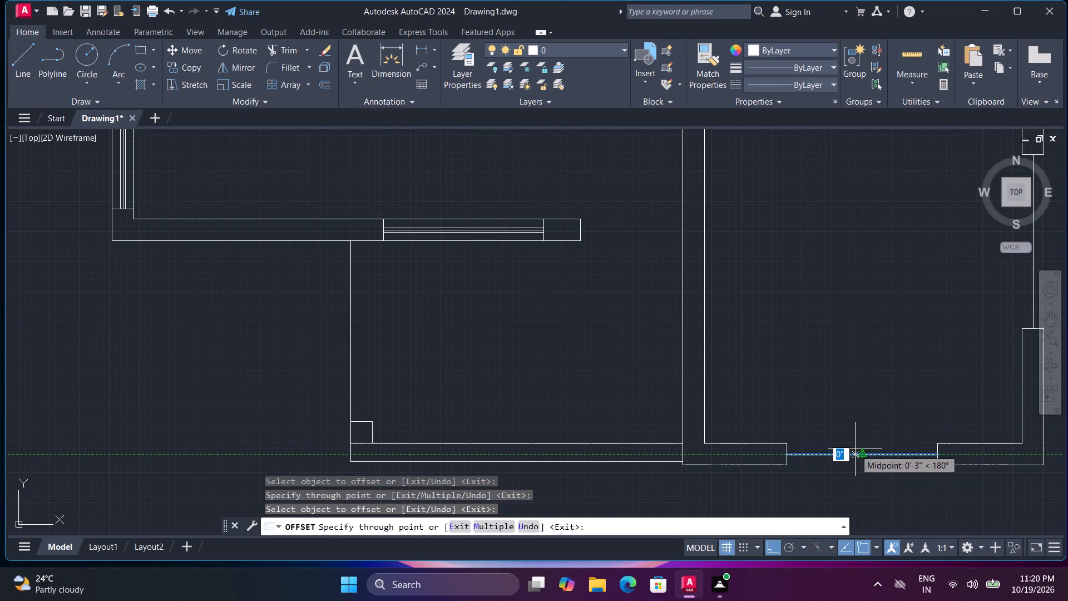
pyautogui.press('1')
pyautogui.hotkey('shift', '"')
pyautogui.press('Return')
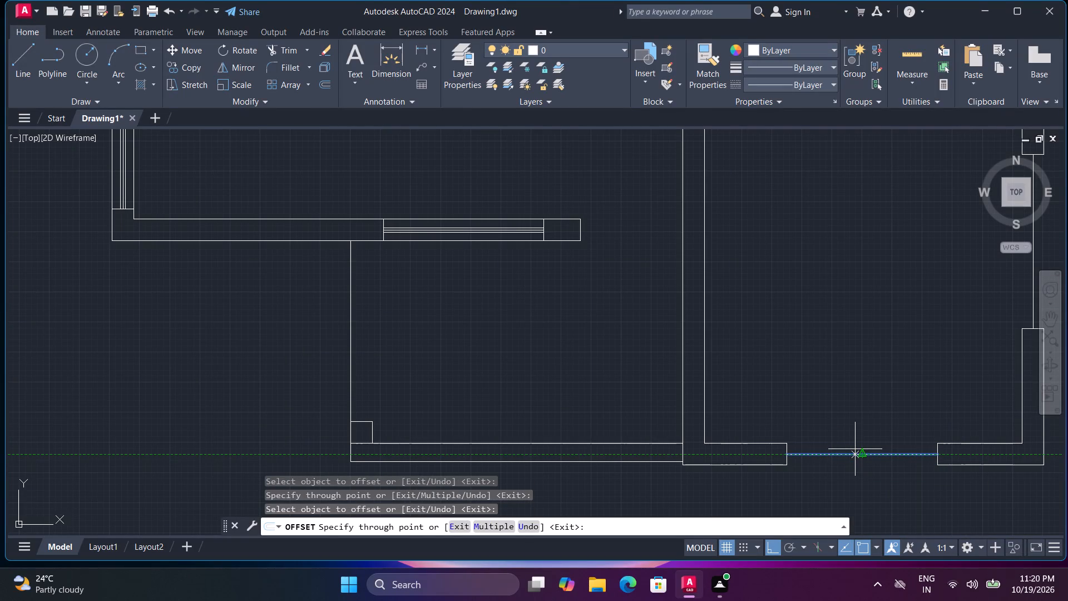
pyautogui.click(858, 453)
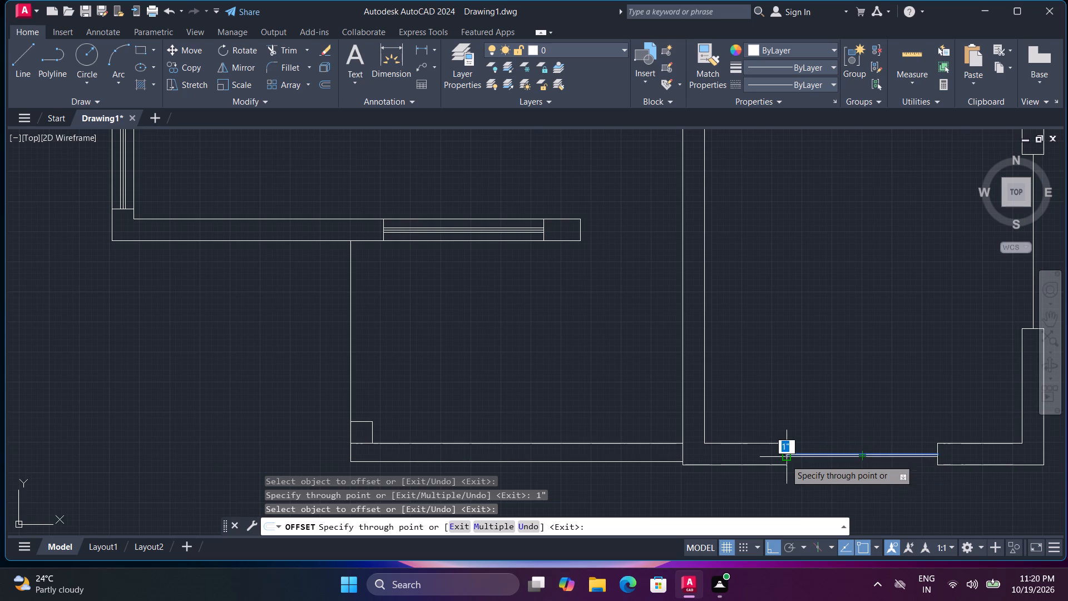
pyautogui.scroll(4, 783, 456)
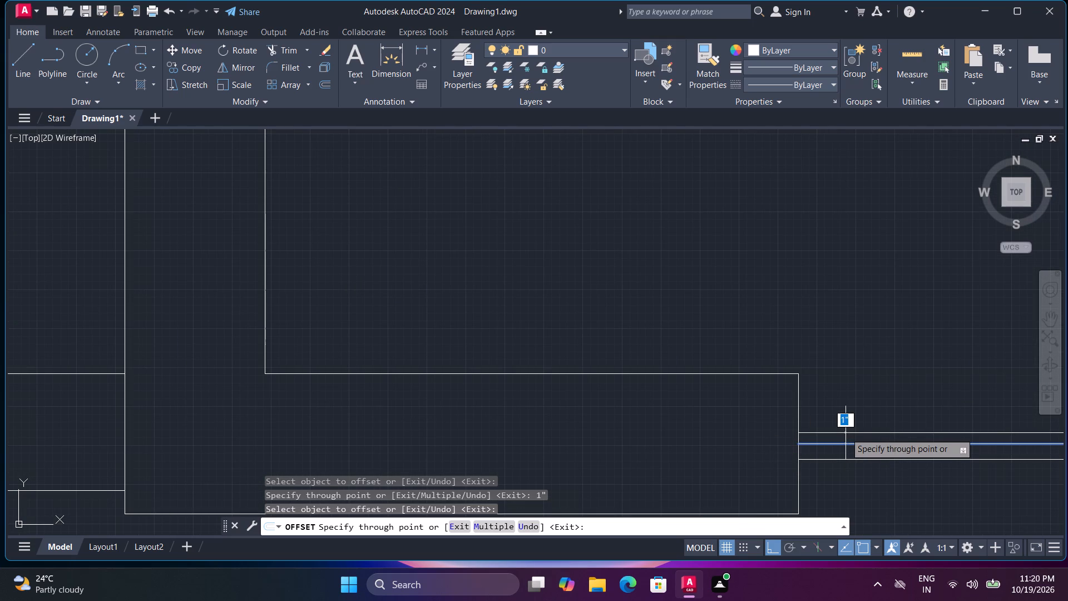
pyautogui.write('1"')
pyautogui.press('Return')
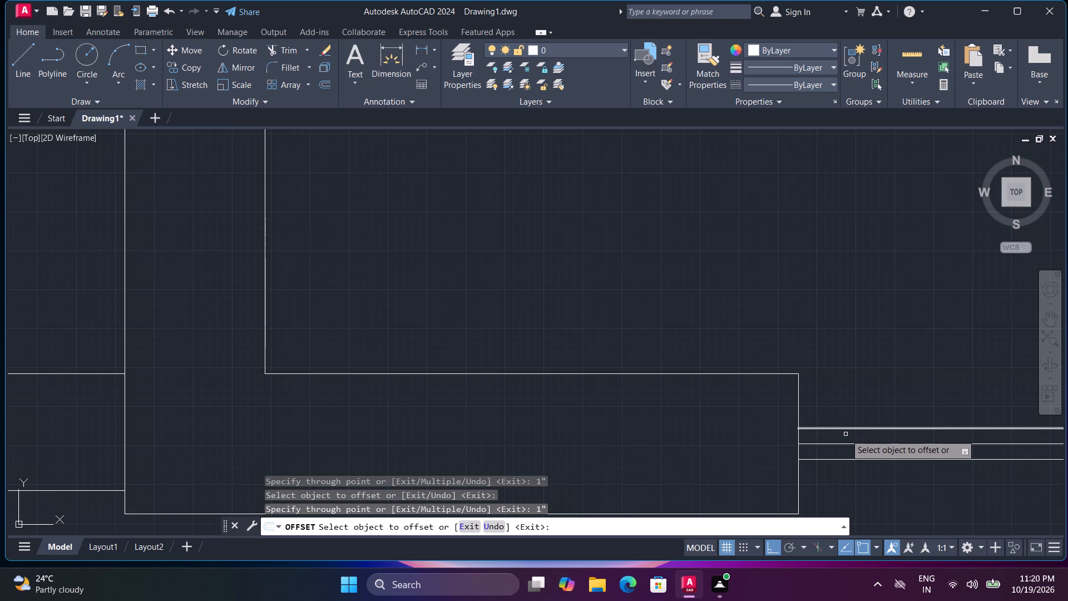
# Offset the two new window lines through the opening's corners onto the lower-right room's bottom wall inner and outer faces.
pyautogui.click(840, 428)
pyautogui.click(793, 373)
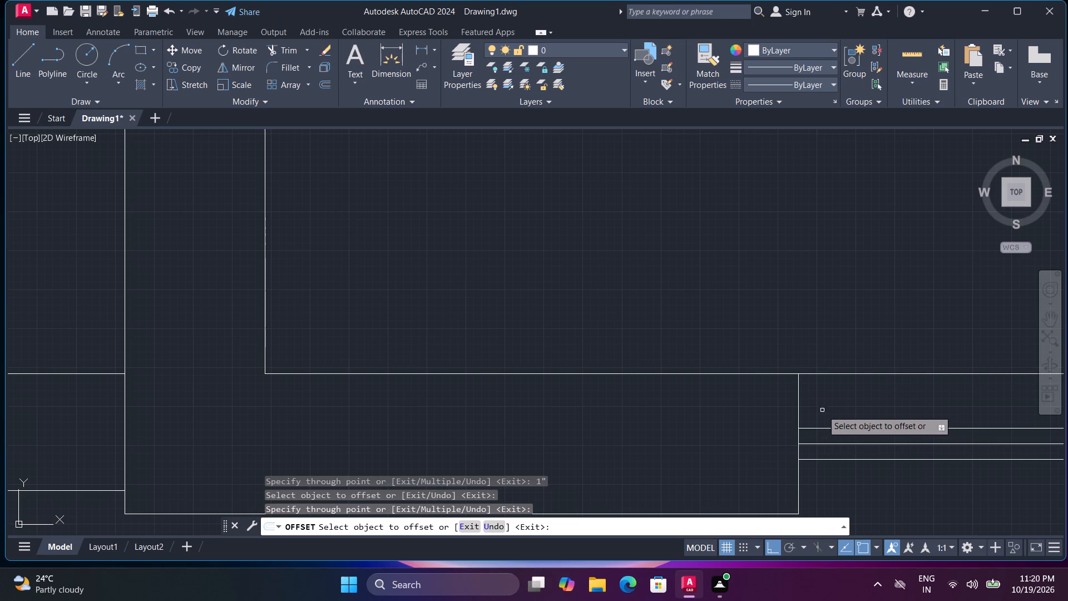
pyautogui.press('space')
pyautogui.press('space')
pyautogui.click(832, 460)
pyautogui.press('space')
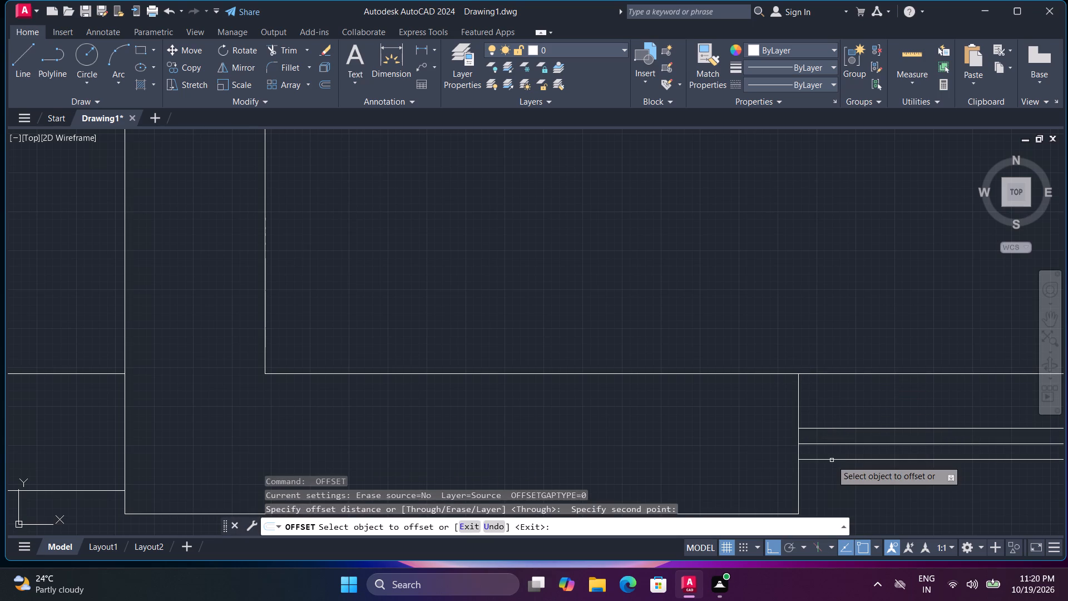
pyautogui.click(832, 460)
pyautogui.click(800, 513)
# Offset the vertical centre line of the opening in the lower-right room's right wall by 1" to both sides.
pyautogui.scroll(-2, 845, 469)
pyautogui.moveTo(914, 438); pyautogui.dragTo(583, 435, button='middle')
pyautogui.scroll(-1, 606, 422)
pyautogui.moveTo(903, 272); pyautogui.dragTo(822, 461, button='middle')
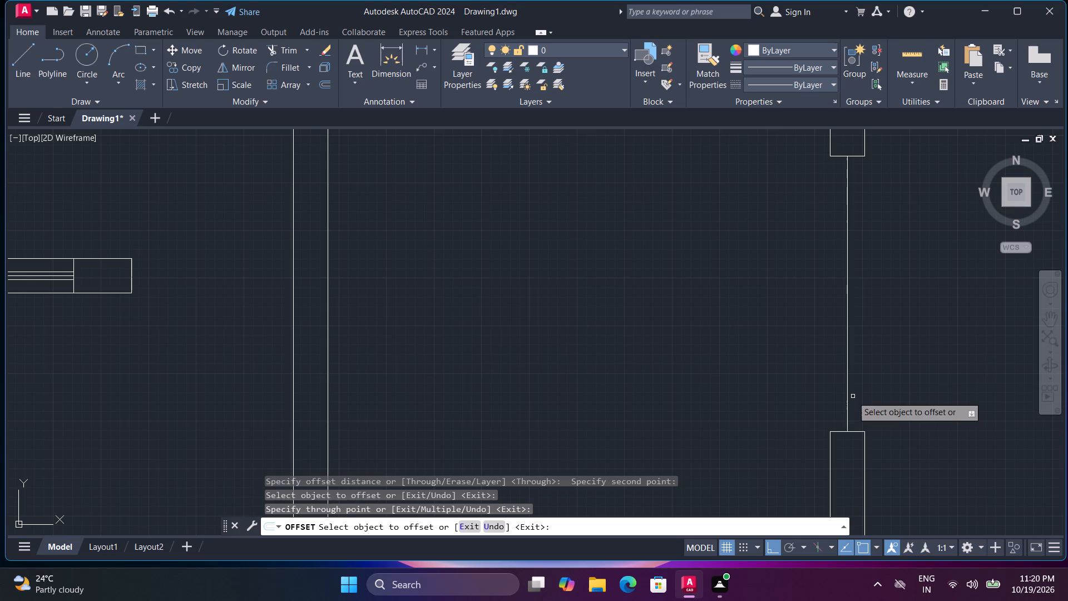
pyautogui.click(848, 392)
pyautogui.press('1')
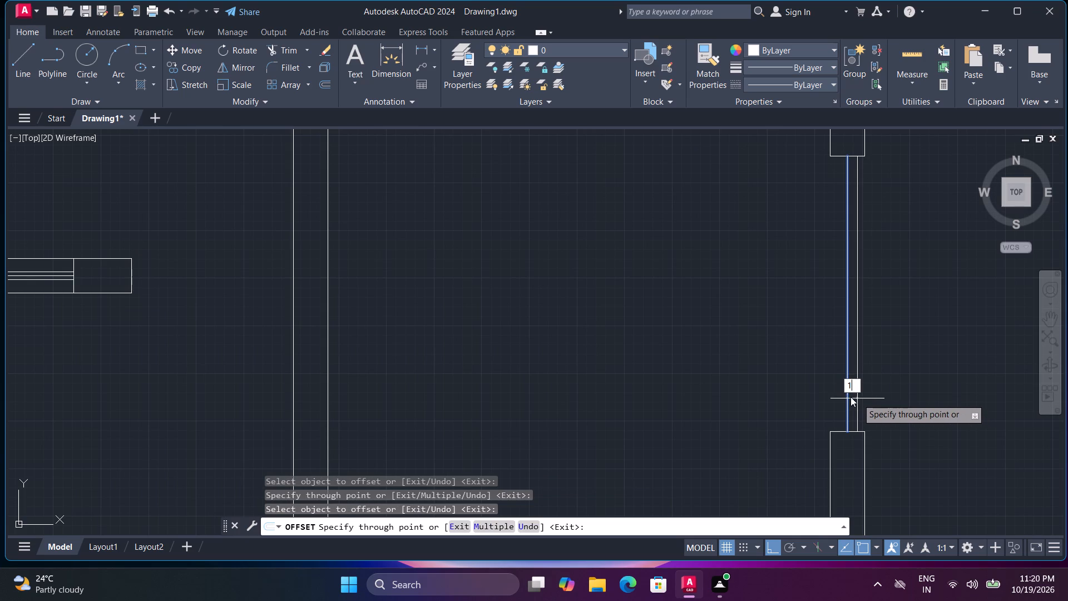
pyautogui.hotkey('shift', '"')
pyautogui.press('Return')
pyautogui.click(848, 394)
pyautogui.press('2')
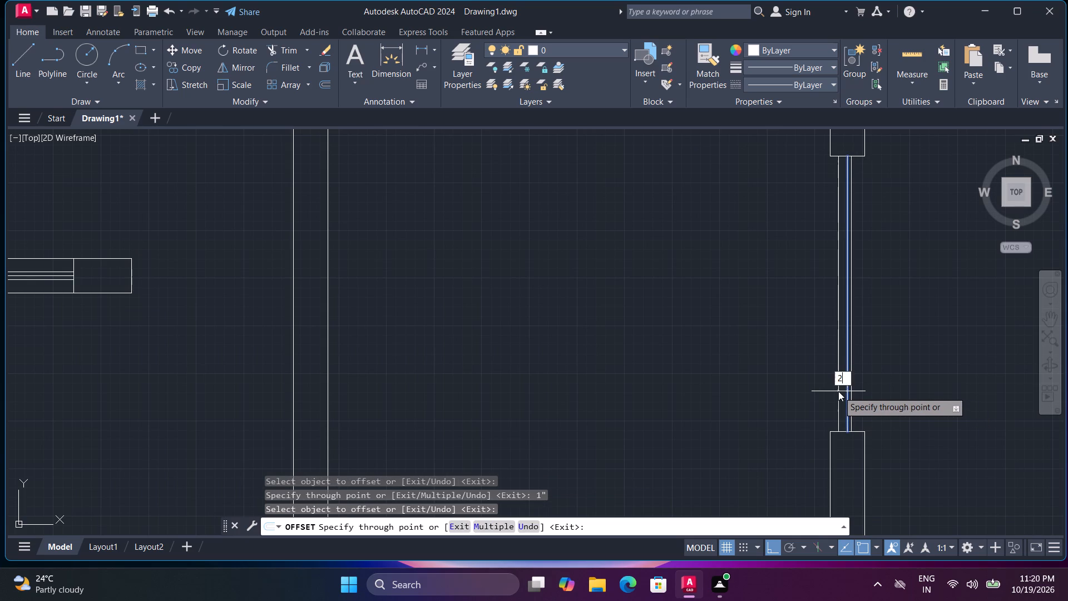
pyautogui.press('BackSpace')
pyautogui.write('1"')
pyautogui.press('Return')
# Offset the two new window lines through the opening's corners onto the lower-right room's right wall inner and outer faces.
pyautogui.click(843, 393)
pyautogui.click(833, 430)
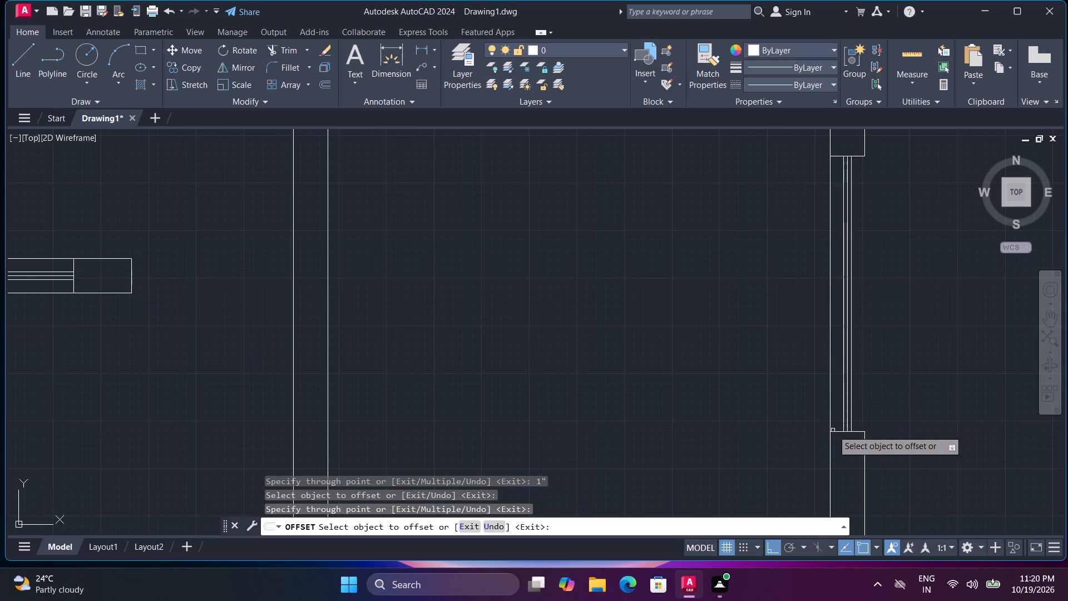
pyautogui.click(851, 425)
pyautogui.click(863, 432)
# Offset the centre line of the small right outer wall opening just above the lower-right room by 1" to both sides.
pyautogui.scroll(-3, 863, 425)
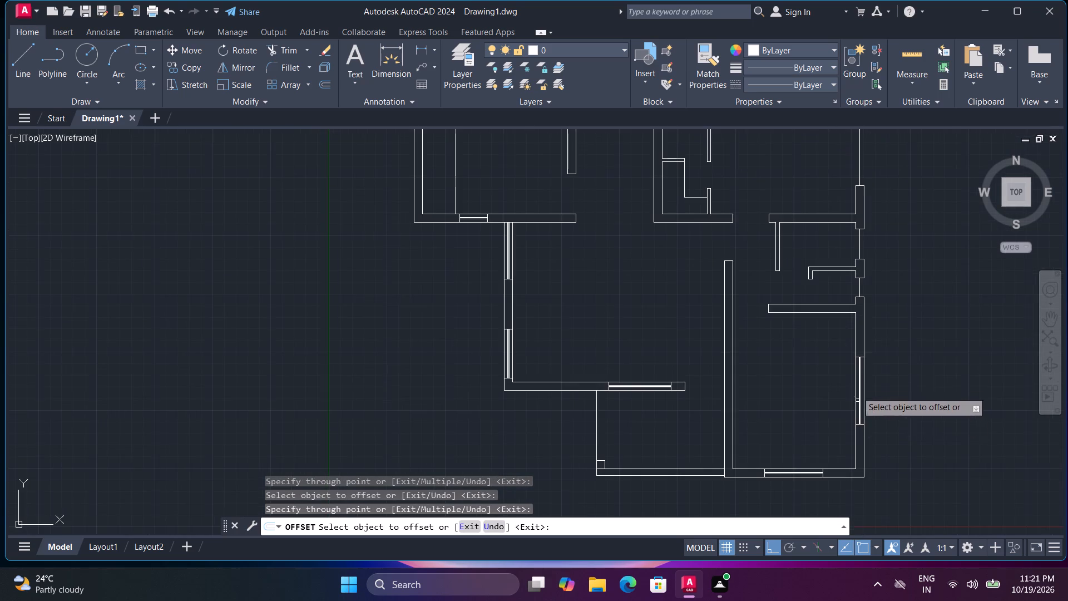
pyautogui.moveTo(858, 319); pyautogui.dragTo(836, 450, button='middle')
pyautogui.scroll(2, 834, 405)
pyautogui.click(839, 430)
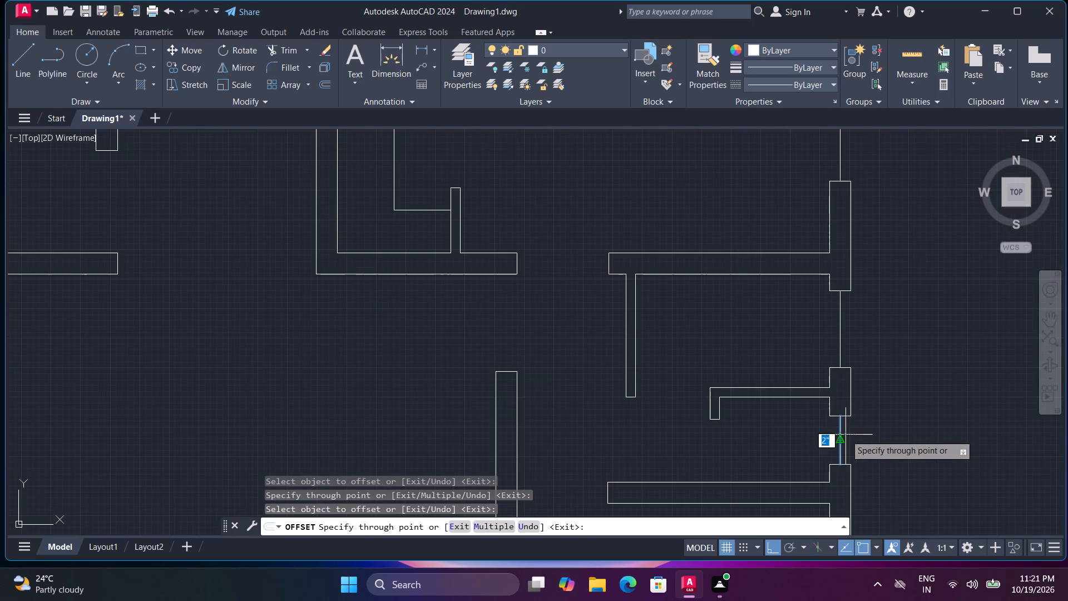
pyautogui.press('1')
pyautogui.hotkey('shift', '"')
pyautogui.press('Return')
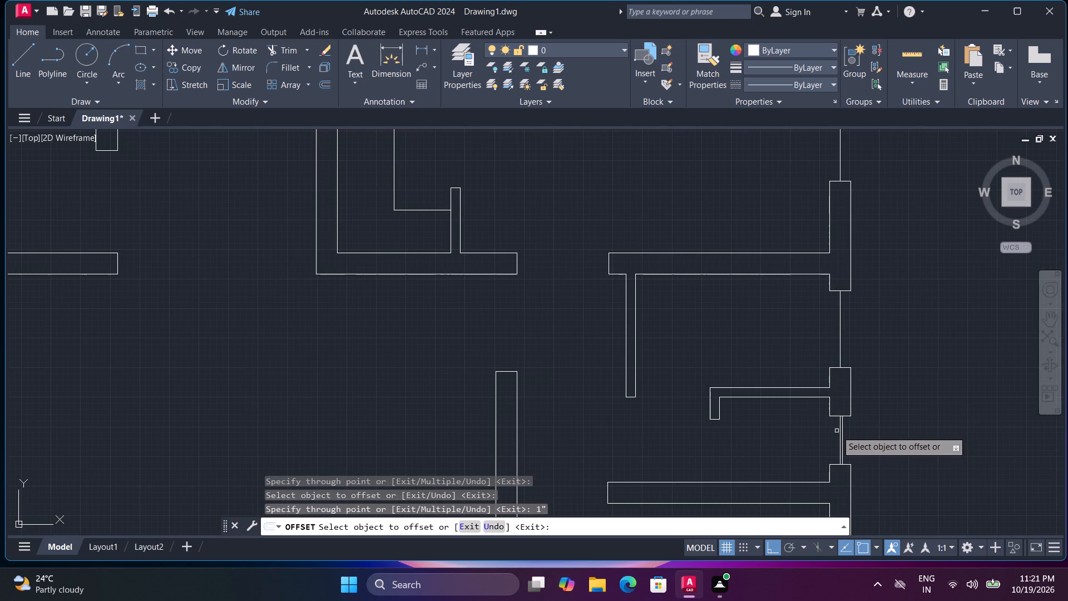
pyautogui.click(838, 431)
pyautogui.write('1"')
pyautogui.press('Return')
# Offset that small opening's two new window lines through its upper corners onto the right outer wall's inner and outer faces.
pyautogui.scroll(2, 835, 430)
pyautogui.click(837, 430)
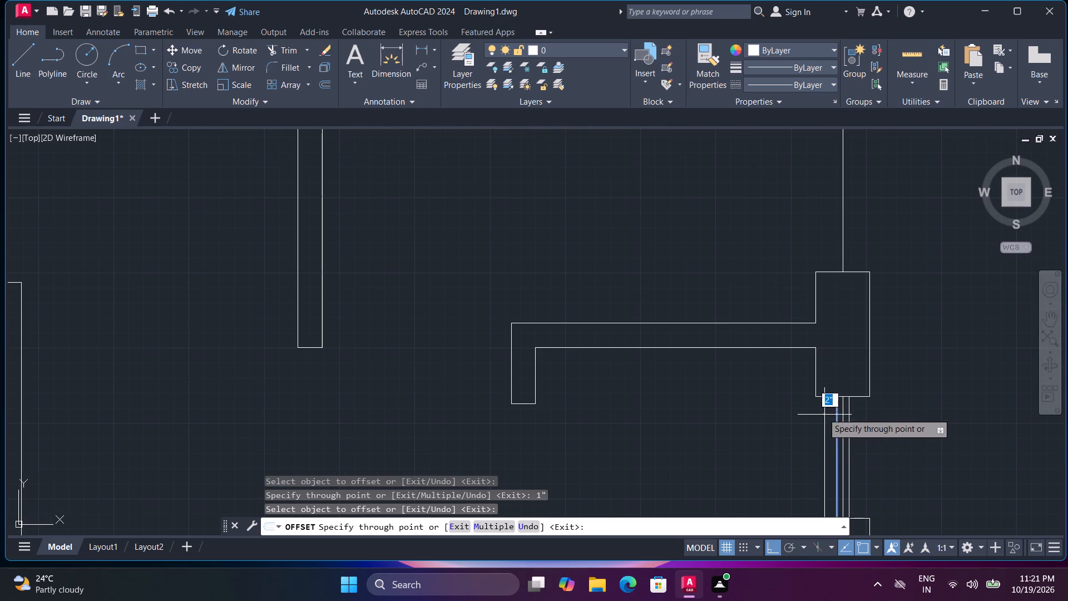
pyautogui.click(814, 398)
pyautogui.click(849, 410)
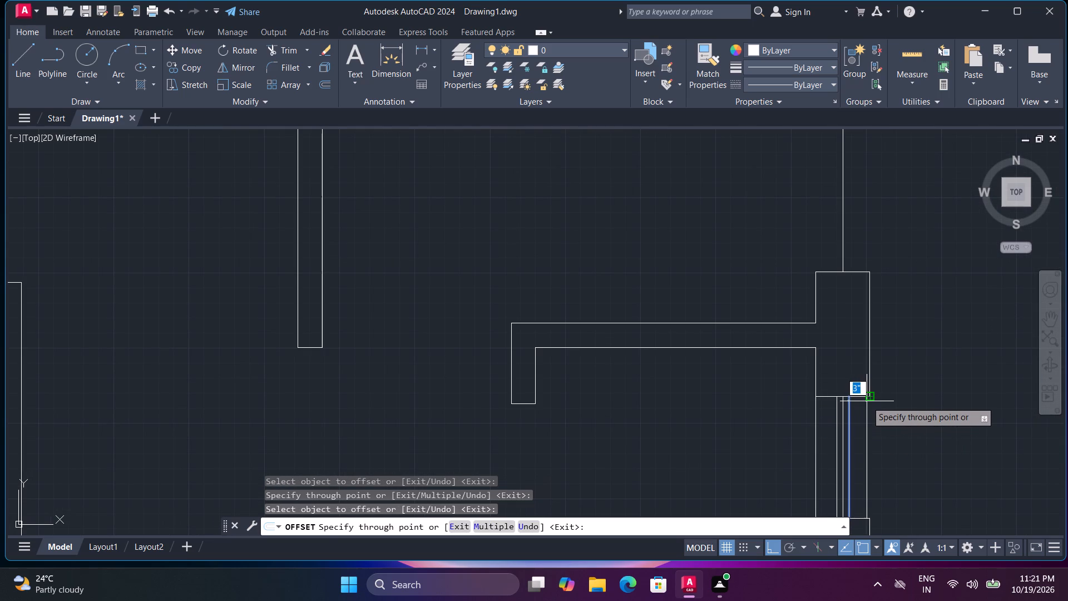
pyautogui.click(869, 398)
# Offset the centre line of the right outer wall opening just below the upper-right room by 1" to both sides.
pyautogui.scroll(-2, 870, 397)
pyautogui.moveTo(890, 307); pyautogui.dragTo(872, 387, button='middle')
pyautogui.scroll(1, 857, 382)
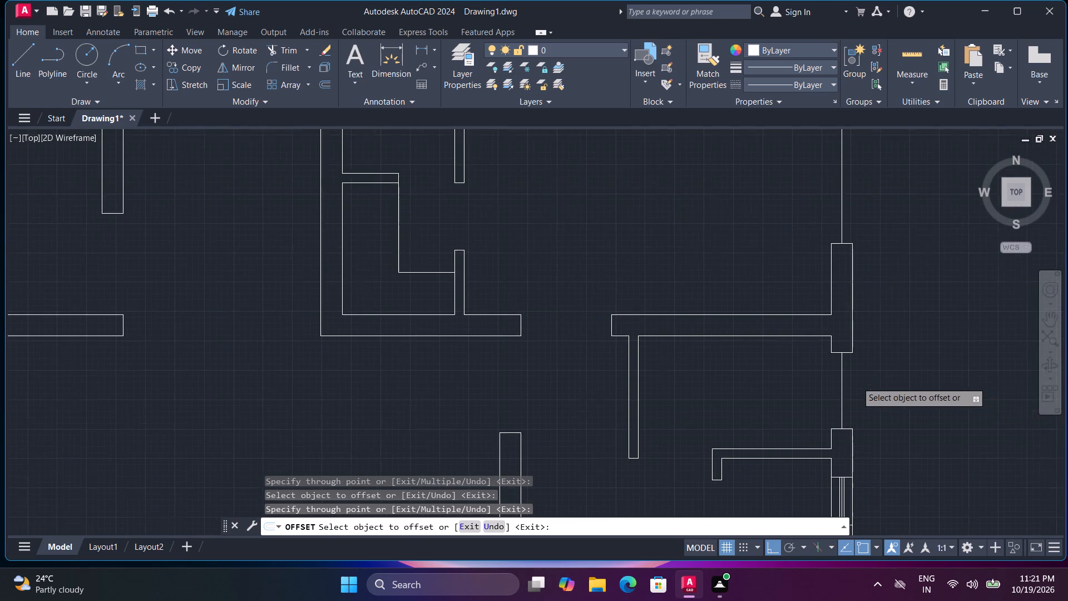
pyautogui.scroll(1, 856, 382)
pyautogui.click(815, 345)
pyautogui.write('1"')
pyautogui.press('Return')
pyautogui.click(815, 346)
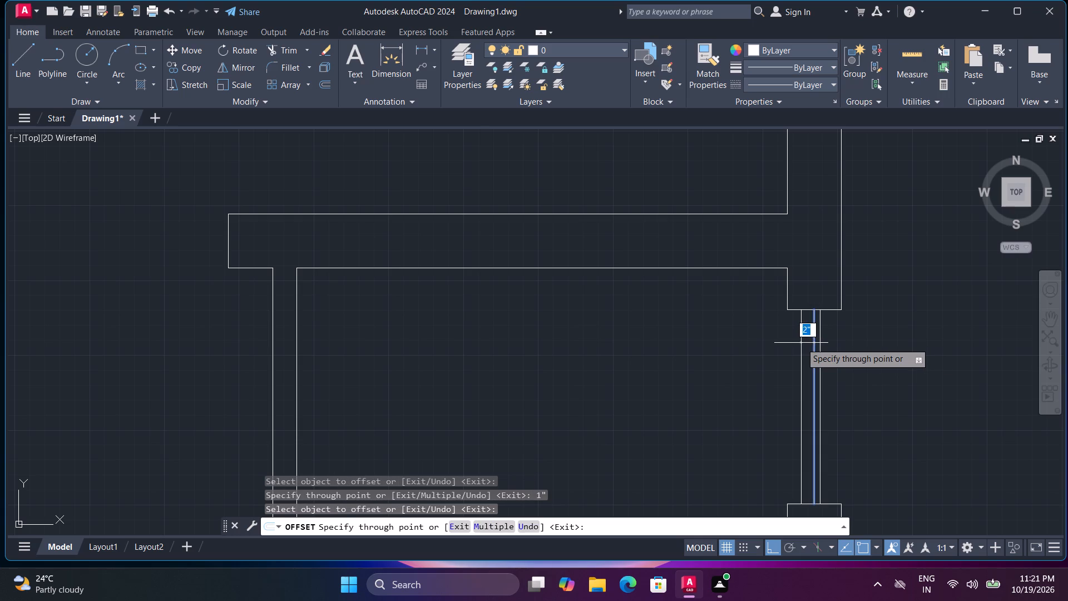
pyautogui.press('1')
pyautogui.hotkey('shift', '"')
pyautogui.press('Return')
# Offset the two new window lines of the opening below the upper-right room through its corners onto the wall's inner and outer faces.
pyautogui.click(807, 343)
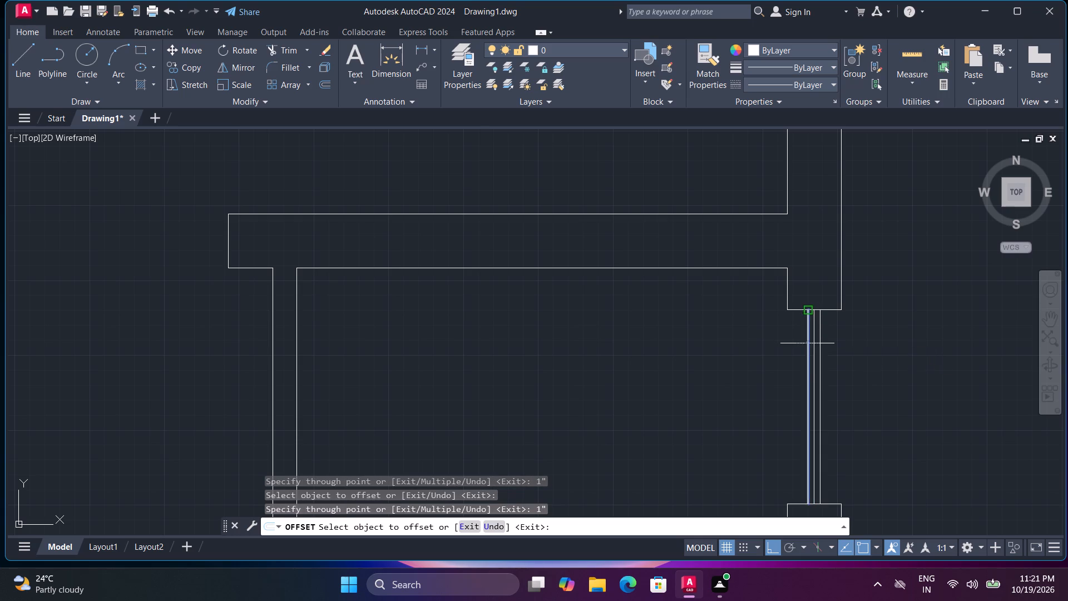
pyautogui.click(787, 311)
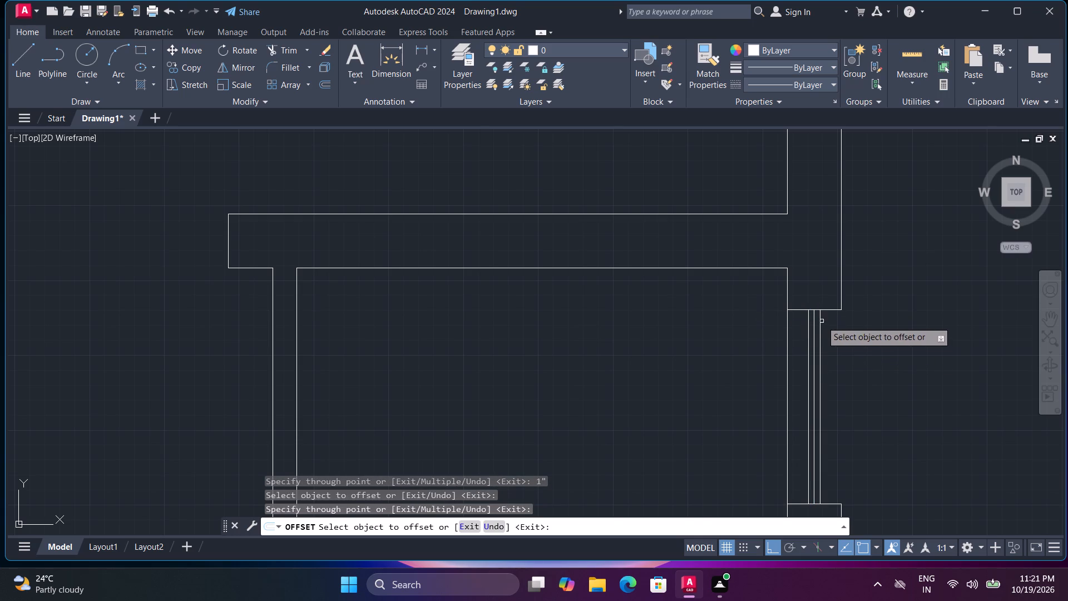
pyautogui.click(822, 321)
pyautogui.click(843, 310)
# Offset the vertical centre line of the opening in the upper-right room's right wall by 1" to both sides.
pyautogui.scroll(-4, 845, 309)
pyautogui.moveTo(845, 263); pyautogui.dragTo(845, 263, button='middle')
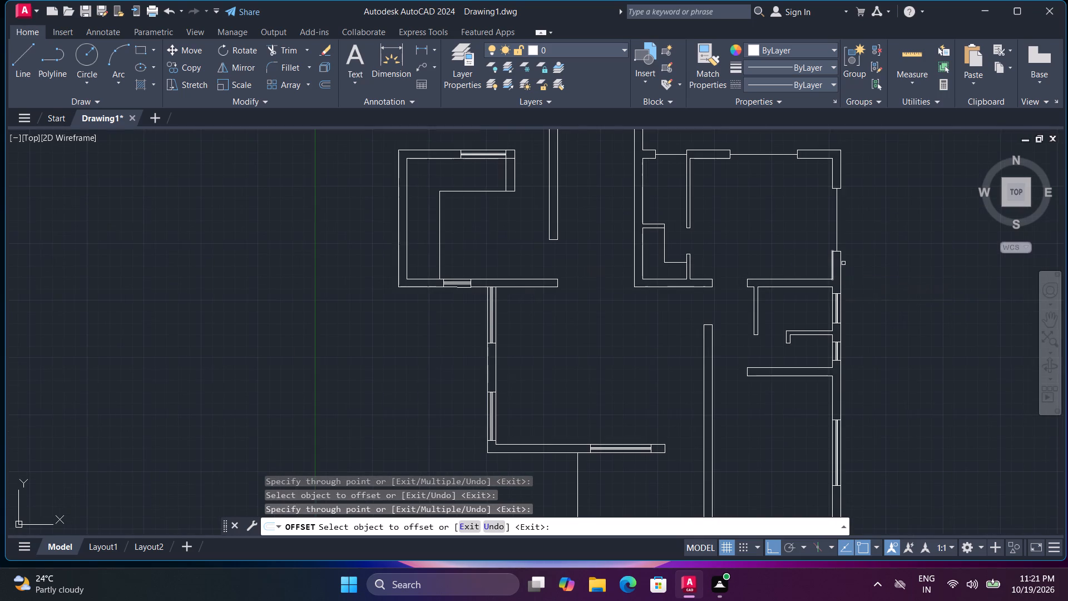
pyautogui.moveTo(845, 263); pyautogui.dragTo(849, 358, button='middle')
pyautogui.scroll(2, 843, 314)
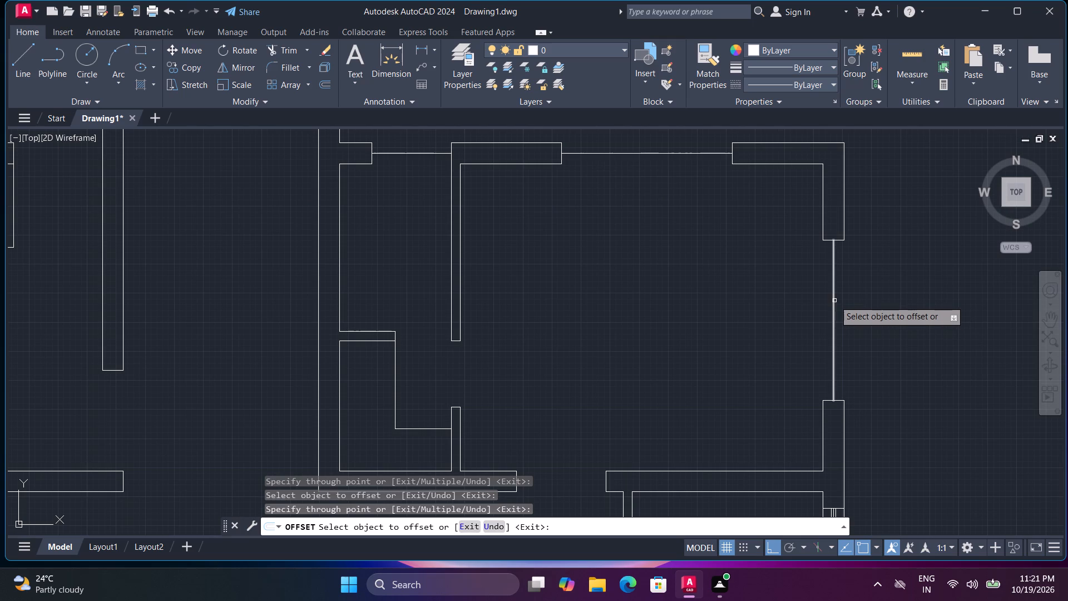
pyautogui.click(833, 300)
pyautogui.write('1"')
pyautogui.press('Return')
pyautogui.click(833, 302)
pyautogui.press('1')
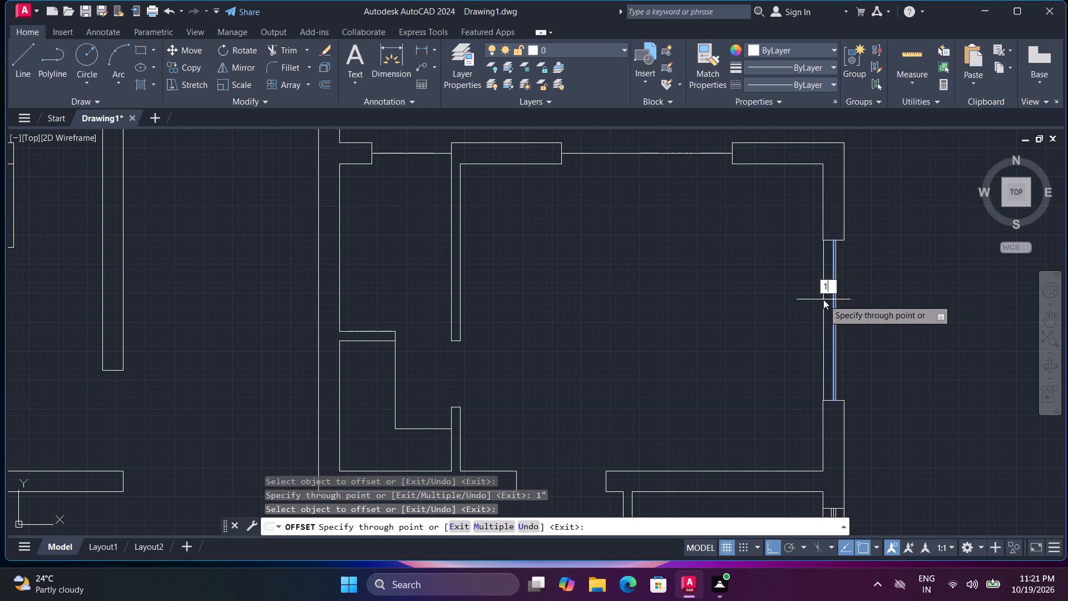
pyautogui.scroll(1, 823, 299)
pyautogui.hotkey('shift', '"')
pyautogui.press('Return')
# Offset the two new window lines through the opening's lower corners onto the upper-right room's right wall inner and outer faces.
pyautogui.click(834, 302)
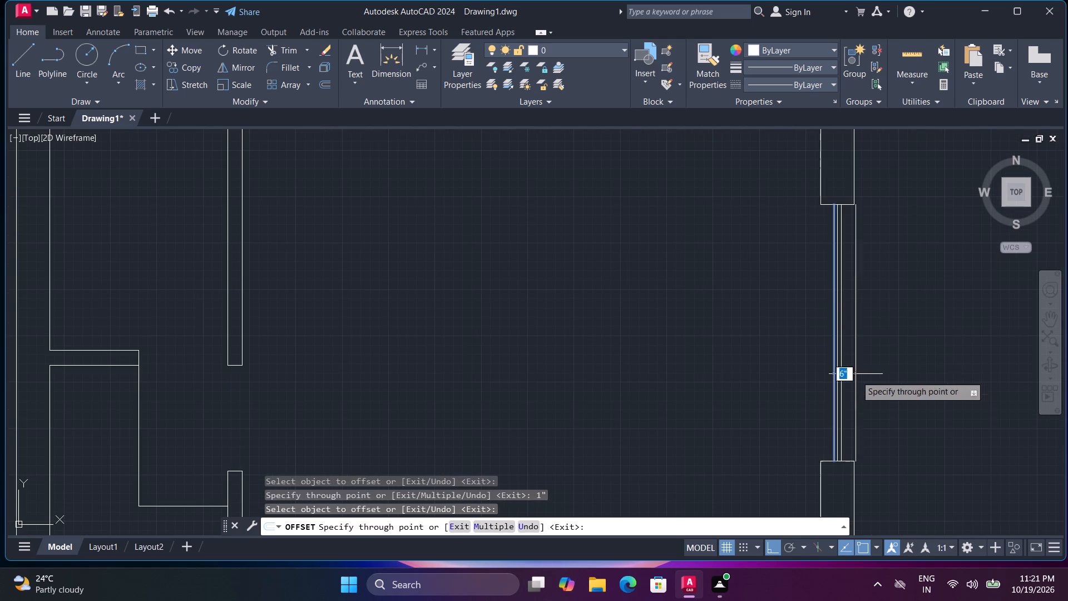
pyautogui.click(822, 460)
pyautogui.click(841, 448)
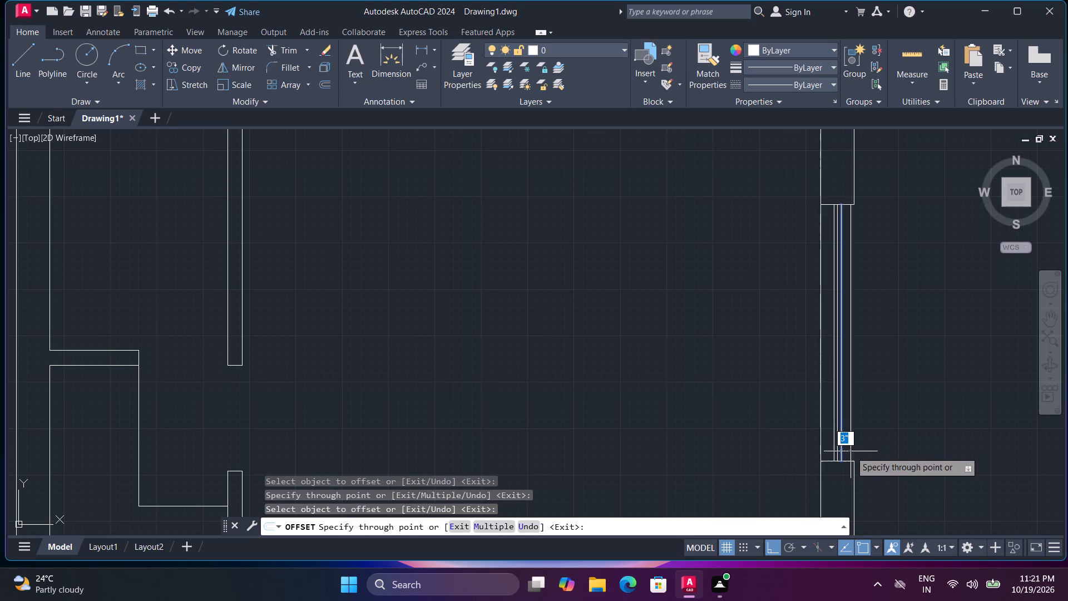
pyautogui.click(854, 459)
# Offset the horizontal centre line of the wide opening in the upper-right room's top wall by 1" to both sides.
pyautogui.scroll(-3, 857, 392)
pyautogui.scroll(3, 790, 341)
pyautogui.moveTo(791, 340); pyautogui.dragTo(813, 398, button='middle')
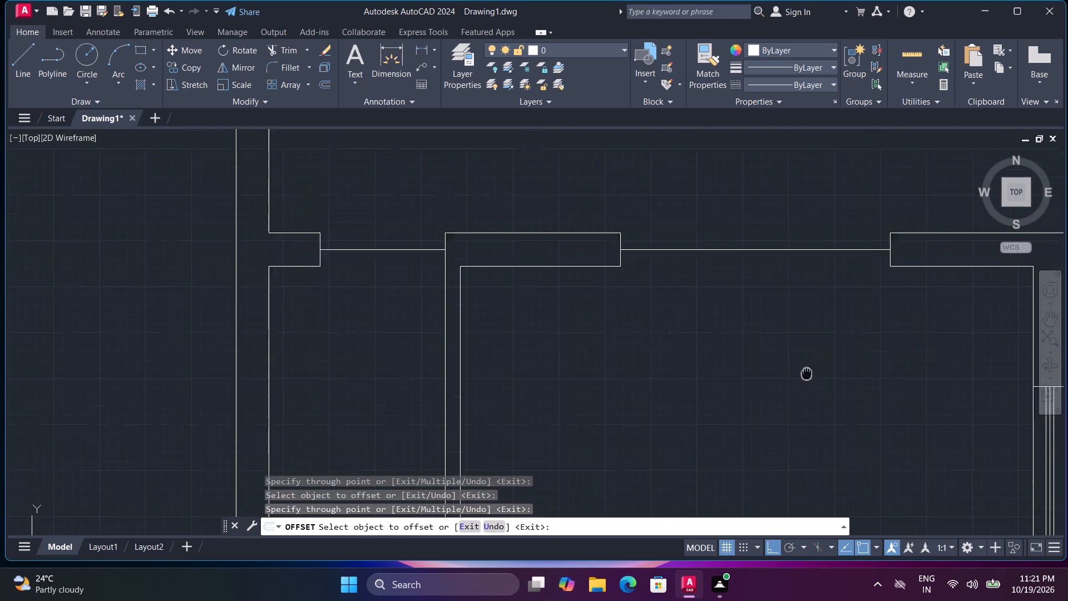
pyautogui.moveTo(813, 398); pyautogui.dragTo(839, 477, button='middle')
pyautogui.click(817, 360)
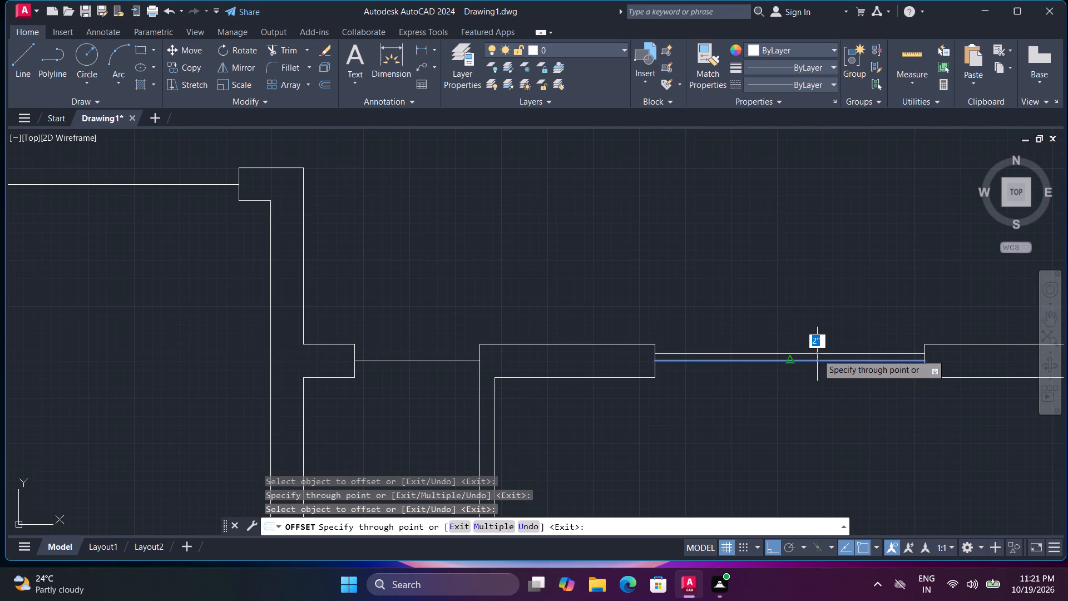
pyautogui.press('1')
pyautogui.hotkey('shift', '"')
pyautogui.press('Return')
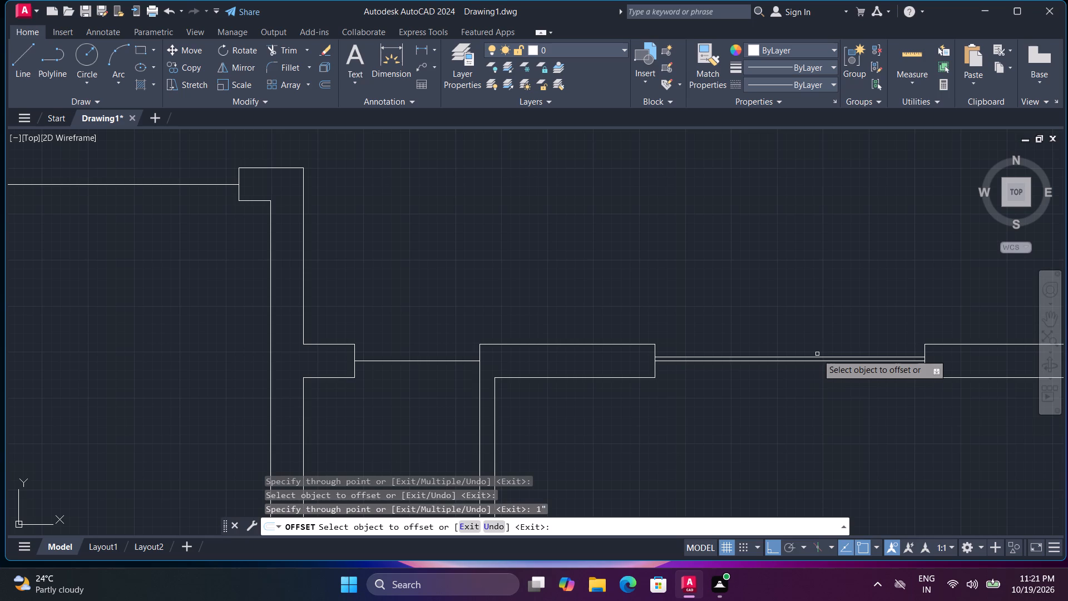
pyautogui.click(825, 363)
pyautogui.click(824, 361)
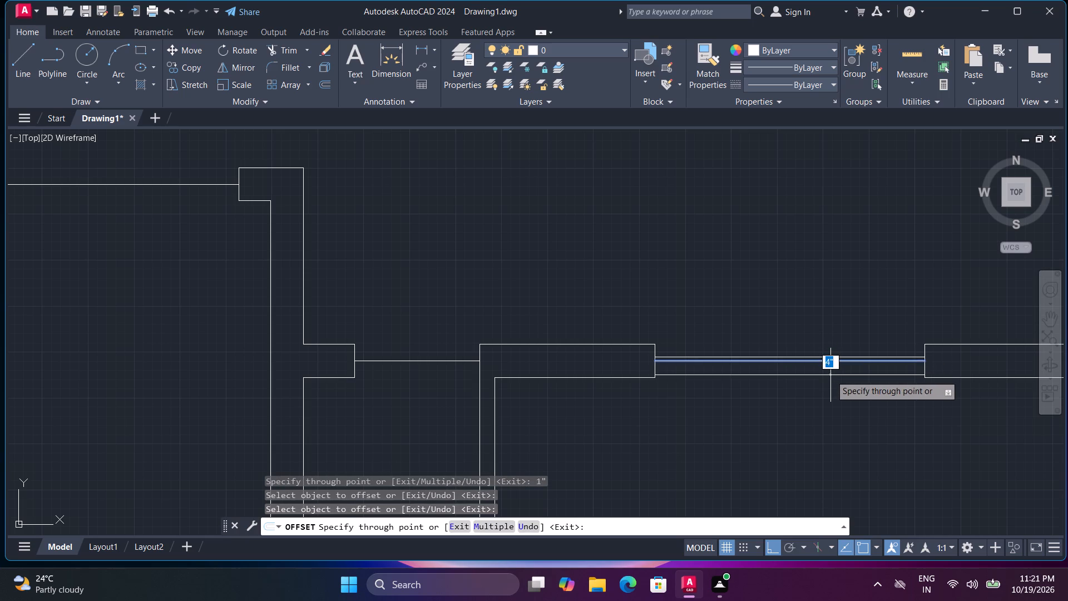
pyautogui.write('1"')
pyautogui.press('Return')
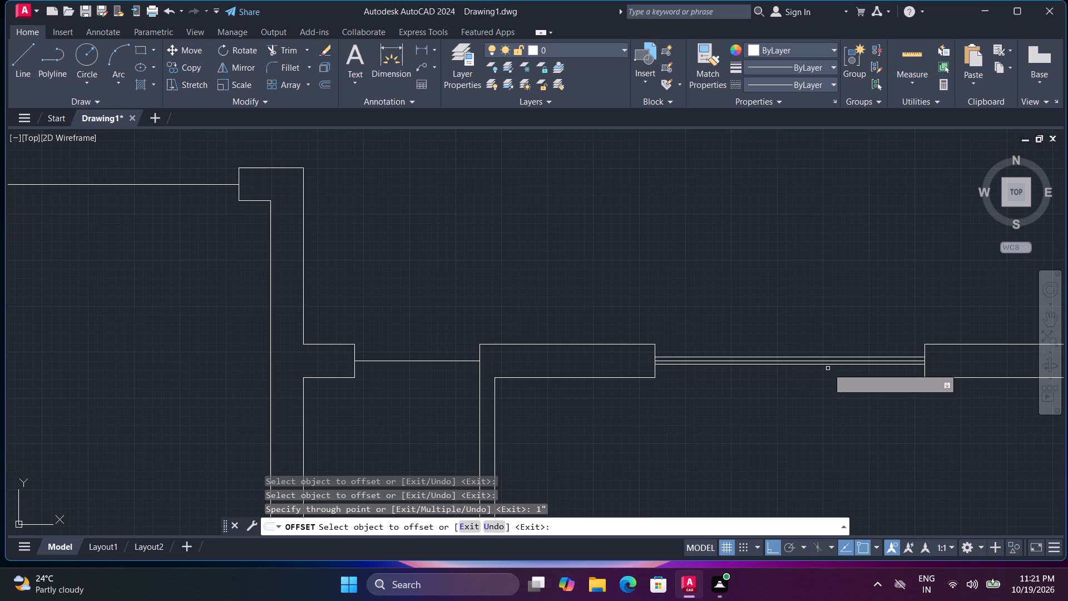
# Offset the two new window lines through the wide opening's corners onto the upper-right room's top wall inner and outer faces.
pyautogui.click(831, 363)
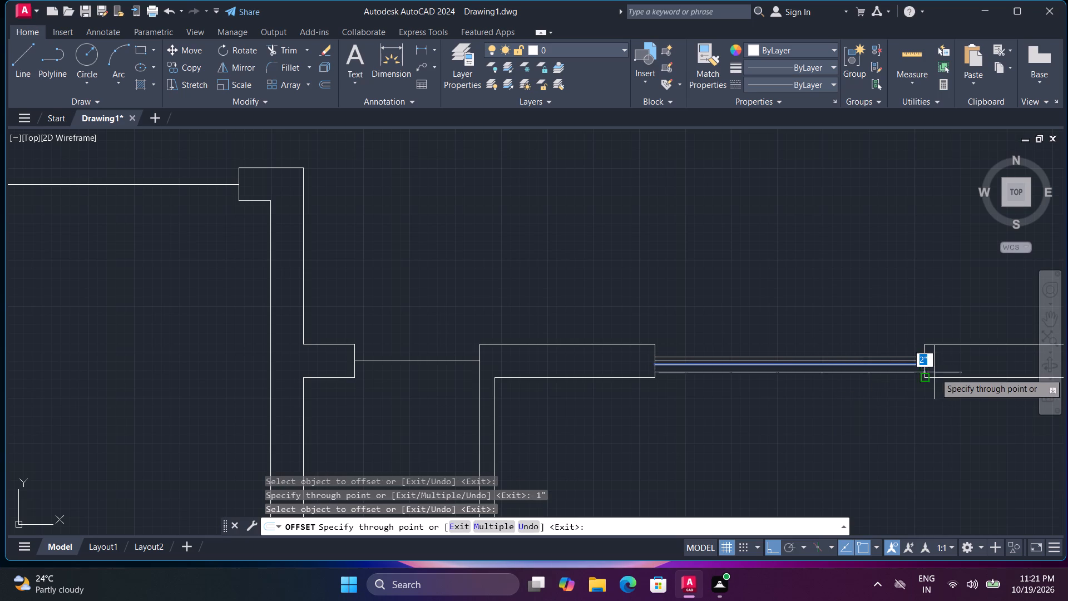
pyautogui.click(925, 375)
pyautogui.click(914, 359)
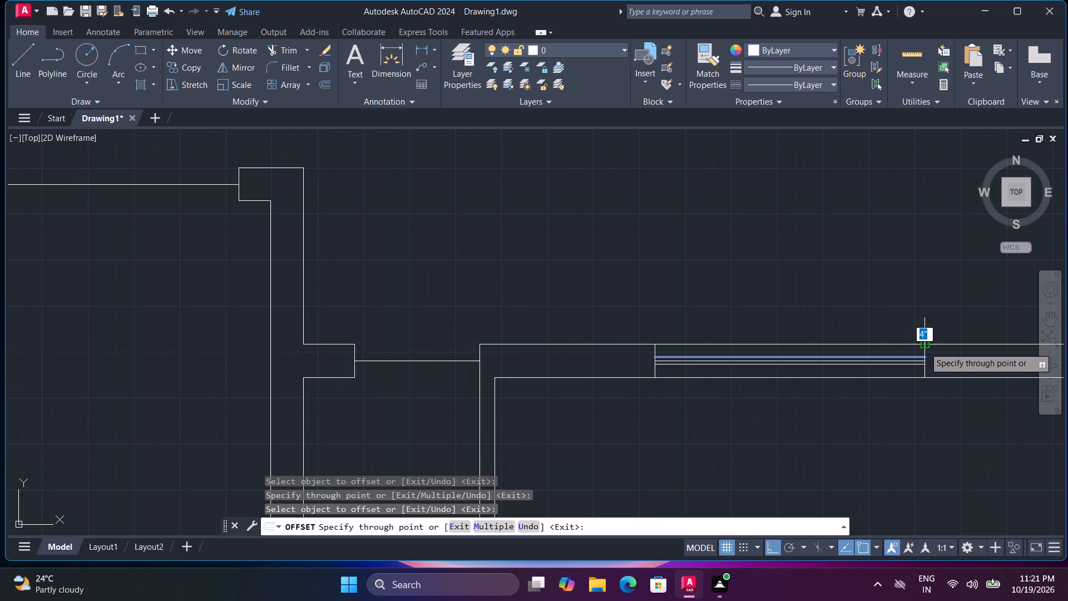
pyautogui.click(924, 346)
# Offset the centre line of the narrow top wall opening left of the upper-right room by 1" to both sides.
pyautogui.moveTo(645, 414); pyautogui.dragTo(963, 369, button='middle')
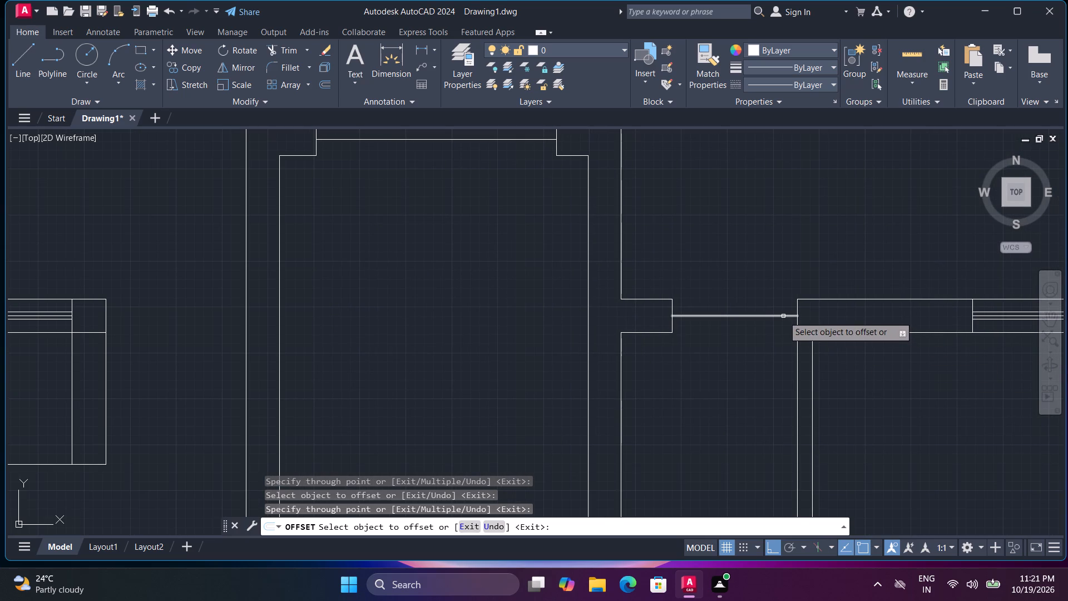
pyautogui.click(783, 316)
pyautogui.write('1"')
pyautogui.press('Return')
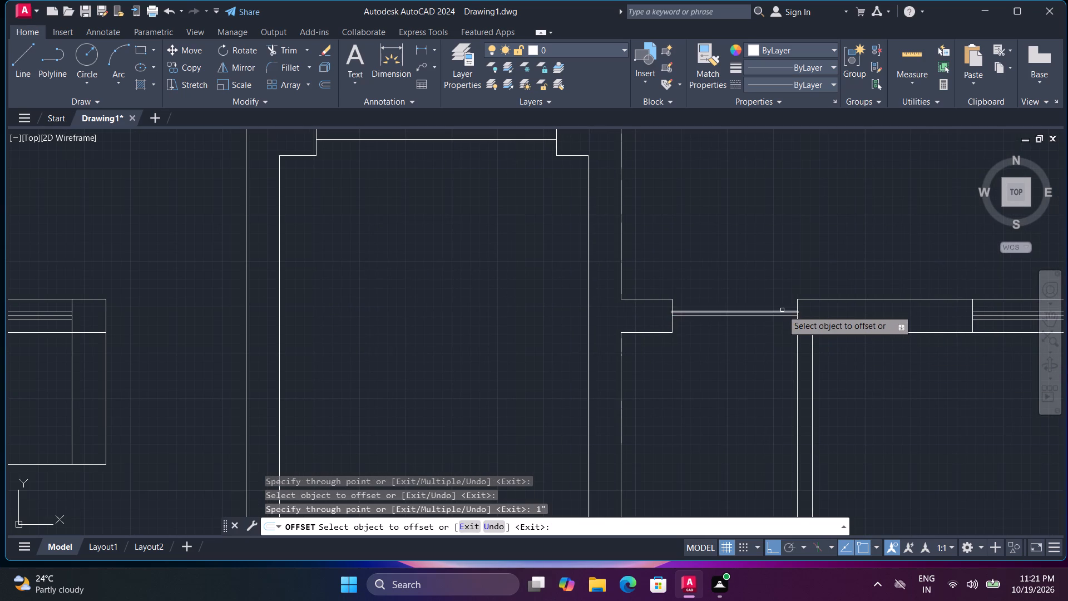
pyautogui.click(788, 317)
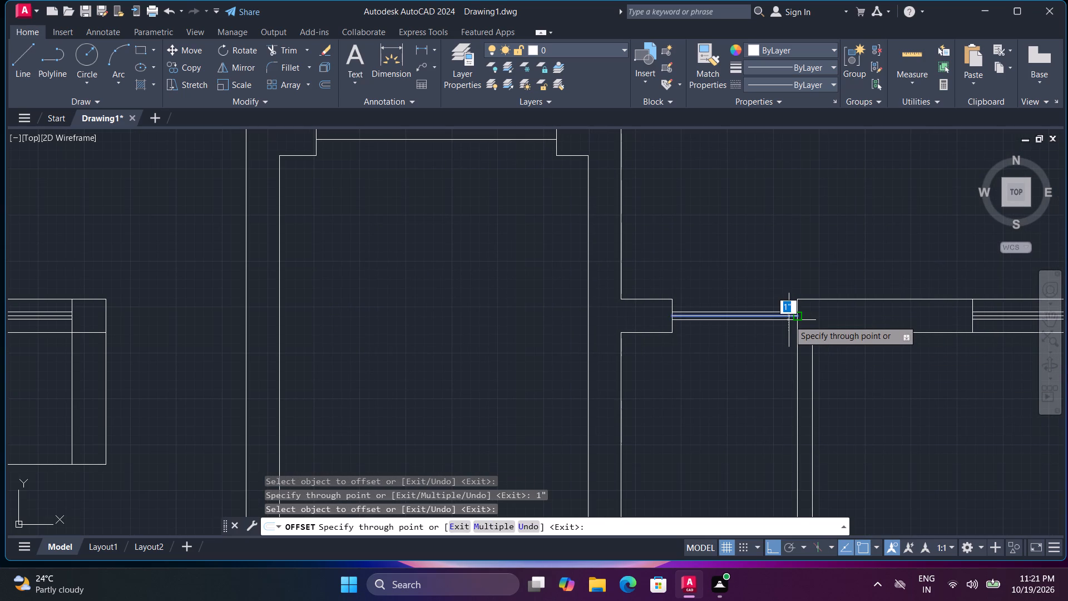
pyautogui.write('1"')
pyautogui.press('Return')
# Offset the narrow opening's two new window lines through its corners onto the top wall's inner and outer faces.
pyautogui.click(789, 320)
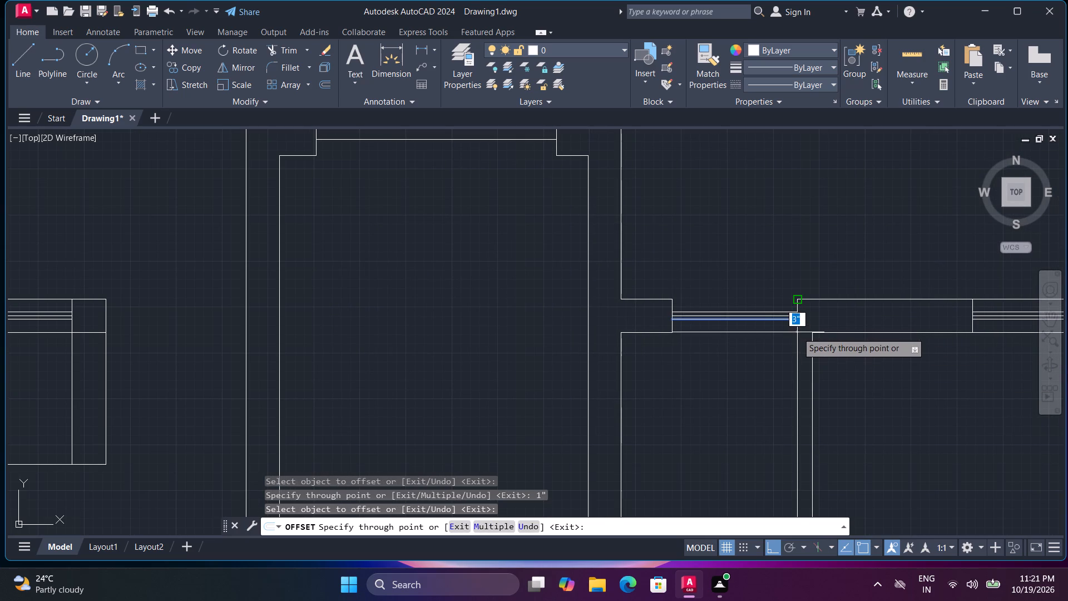
pyautogui.click(674, 331)
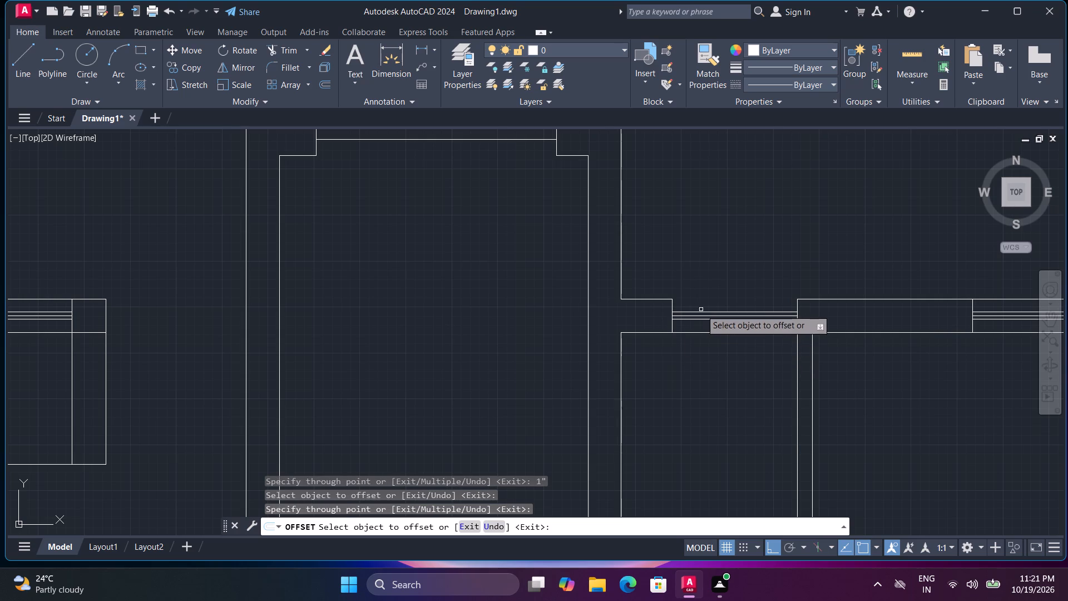
pyautogui.click(703, 311)
pyautogui.click(669, 300)
# Offset the horizontal centre line of the opening in the projecting top-middle room's top wall by 1" to both sides.
pyautogui.scroll(-2, 708, 323)
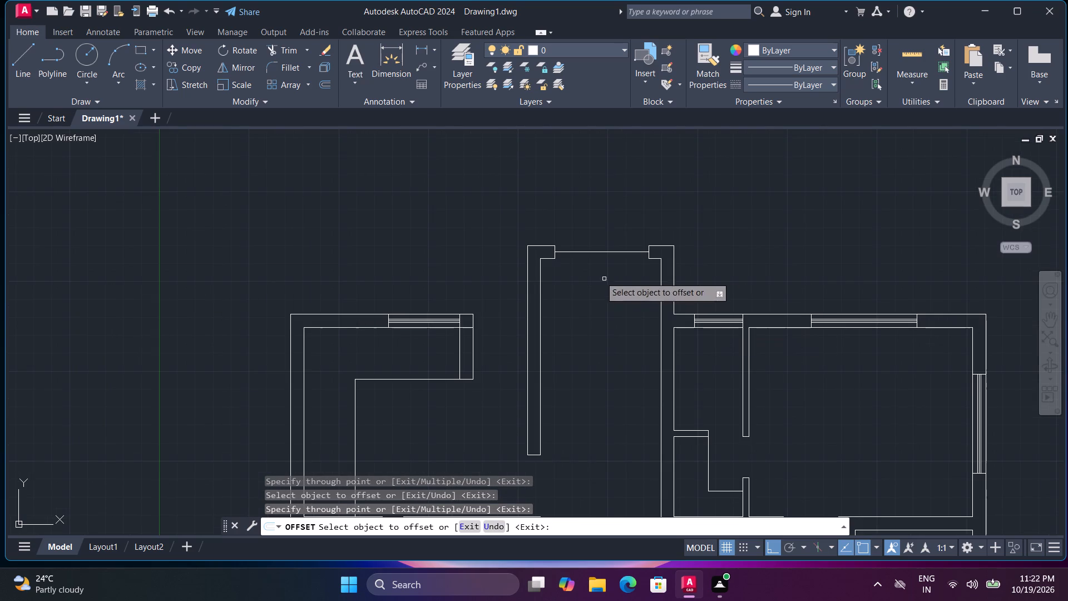
pyautogui.moveTo(599, 275); pyautogui.dragTo(647, 384, button='middle')
pyautogui.scroll(-1, 609, 280)
pyautogui.scroll(3, 641, 376)
pyautogui.click(644, 363)
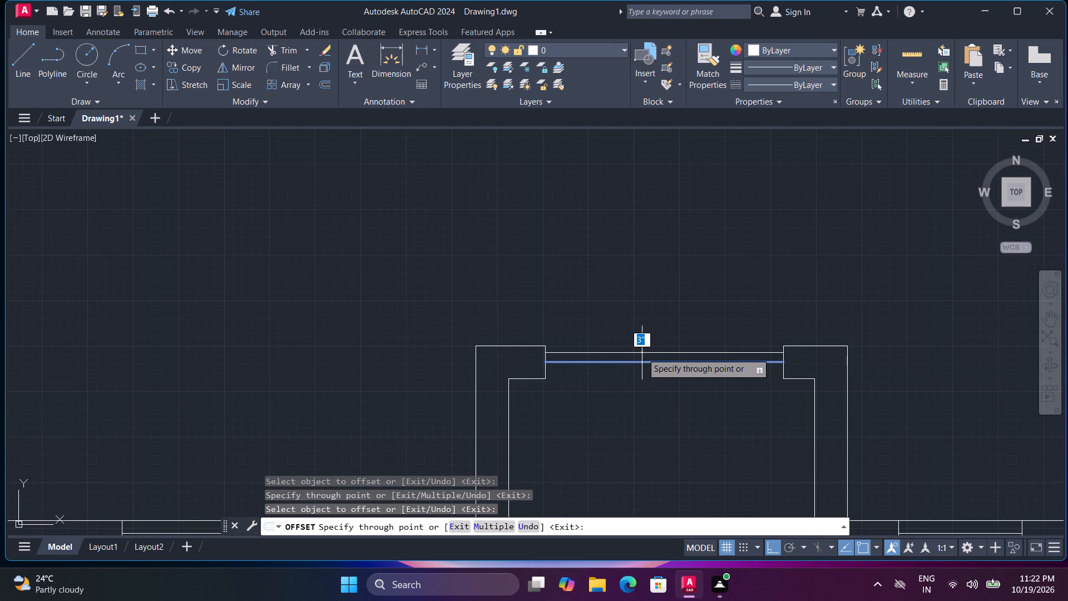
pyautogui.press('1')
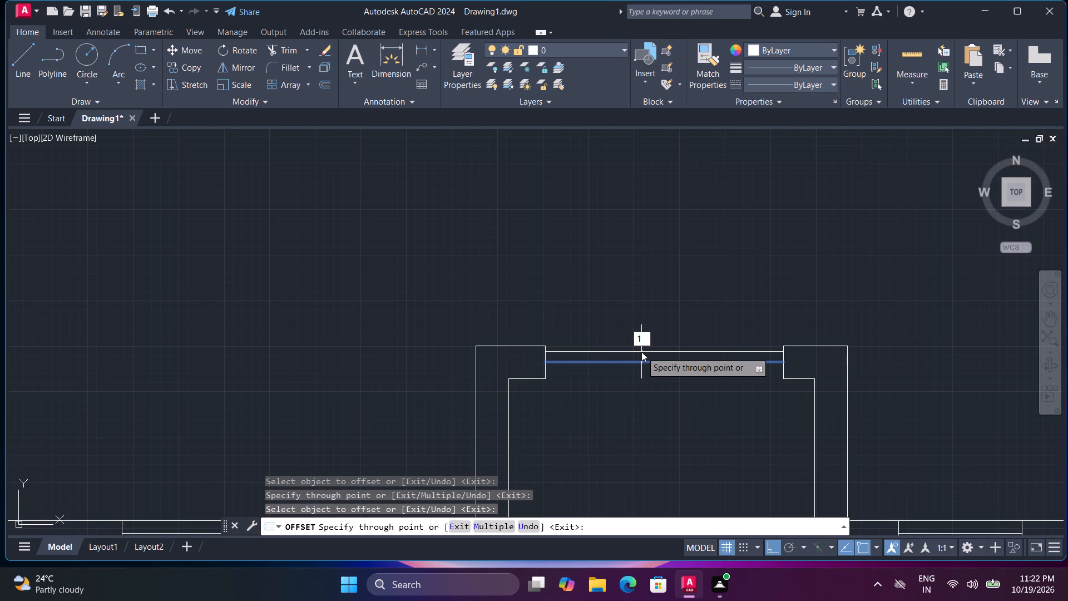
pyautogui.hotkey('shift', '"')
pyautogui.press('Return')
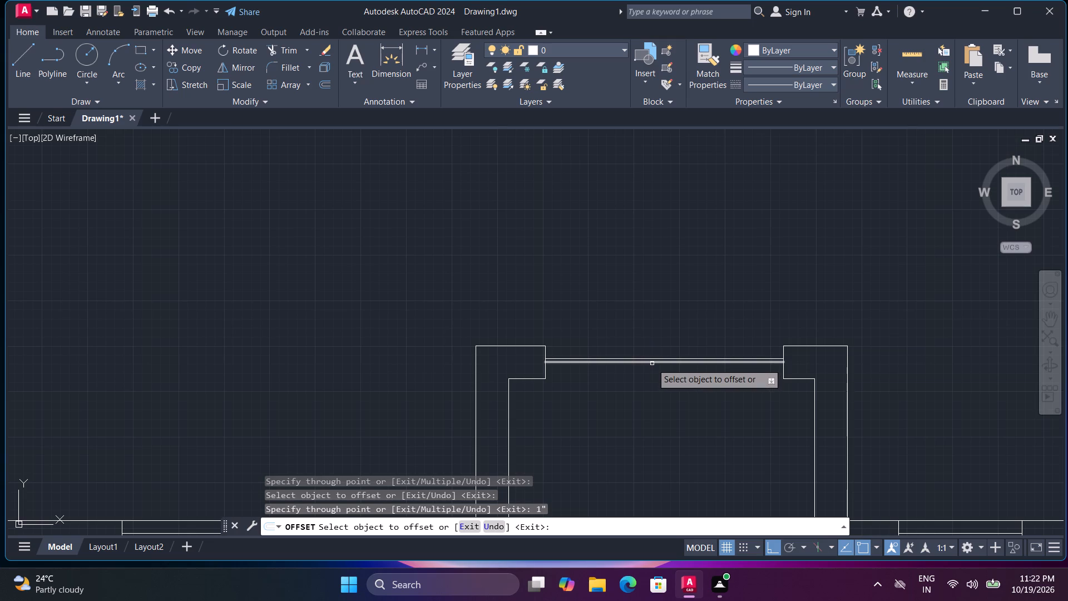
pyautogui.click(652, 363)
pyautogui.write('1"')
pyautogui.press('Return')
pyautogui.click(651, 357)
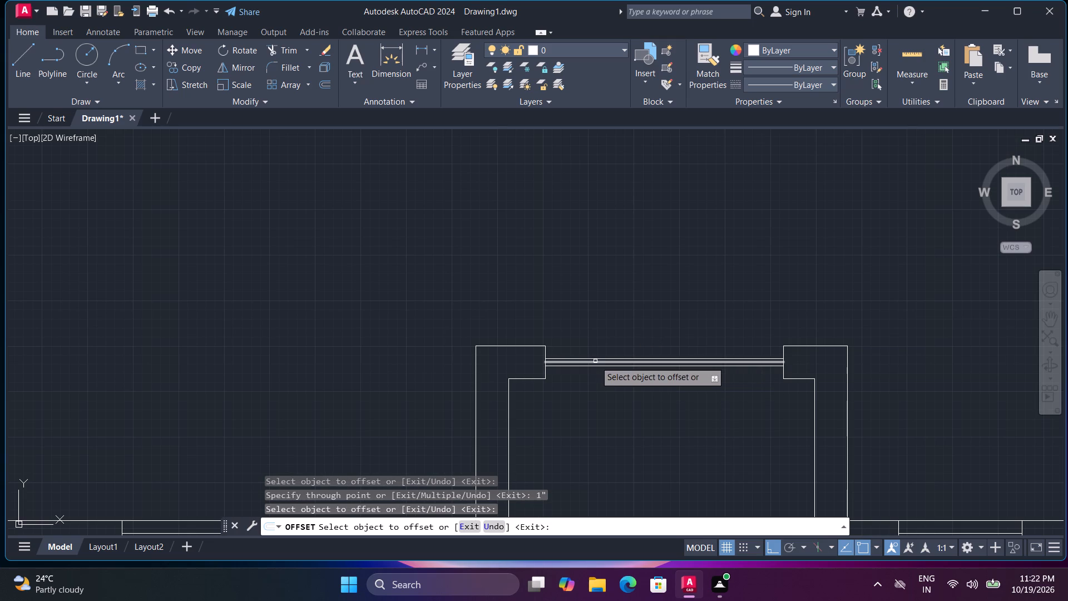
# Offset the top-middle room's two new window lines through the opening's corners onto the top wall's outer and inner faces.
pyautogui.click(595, 361)
pyautogui.click(545, 347)
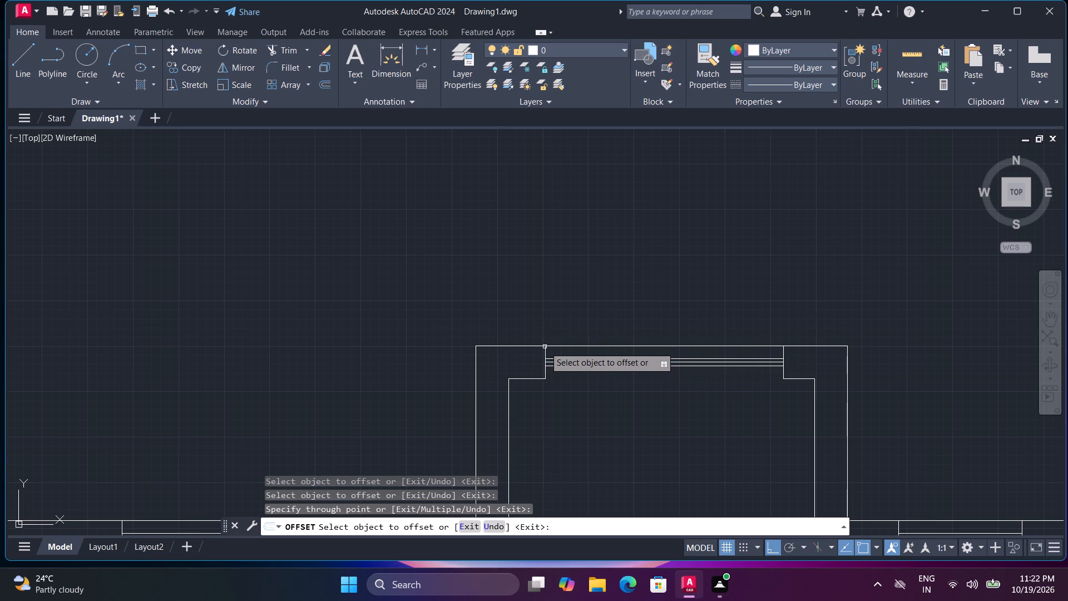
pyautogui.click(555, 348)
pyautogui.click(546, 376)
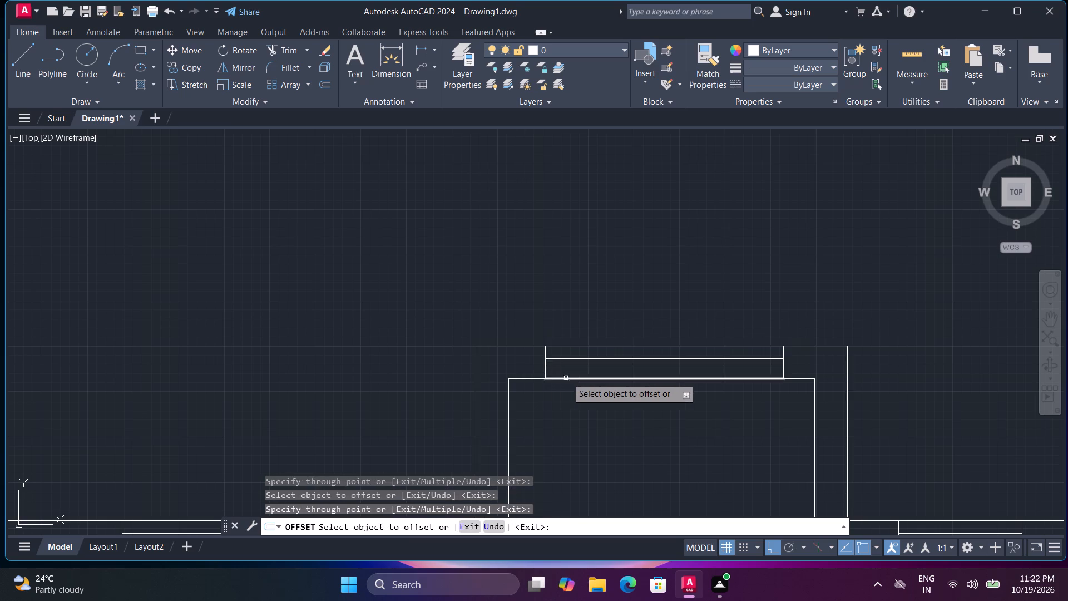
pyautogui.scroll(-2, 571, 380)
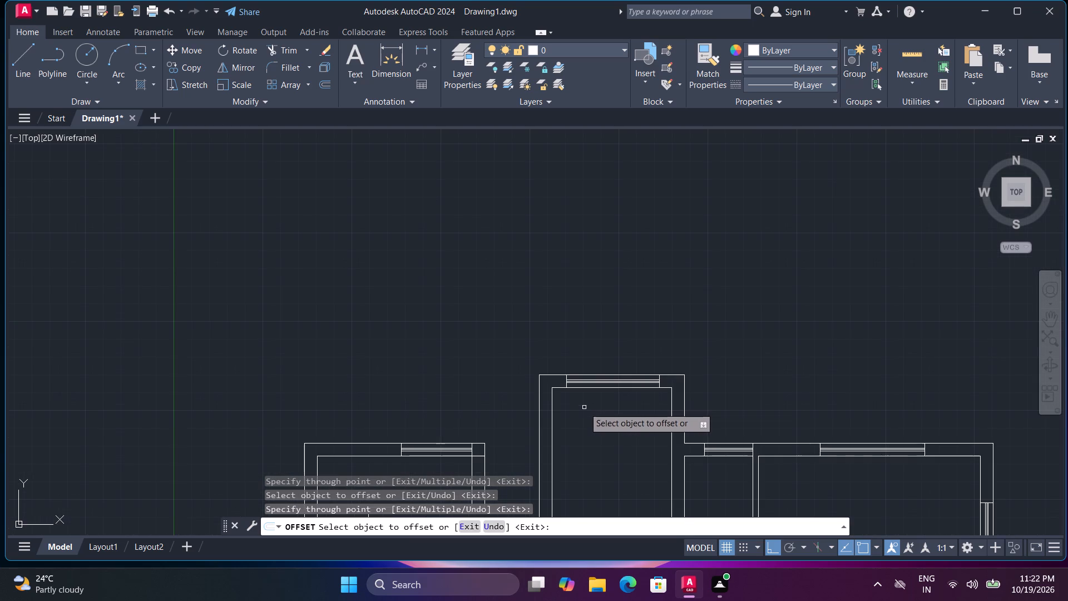
pyautogui.press('space')
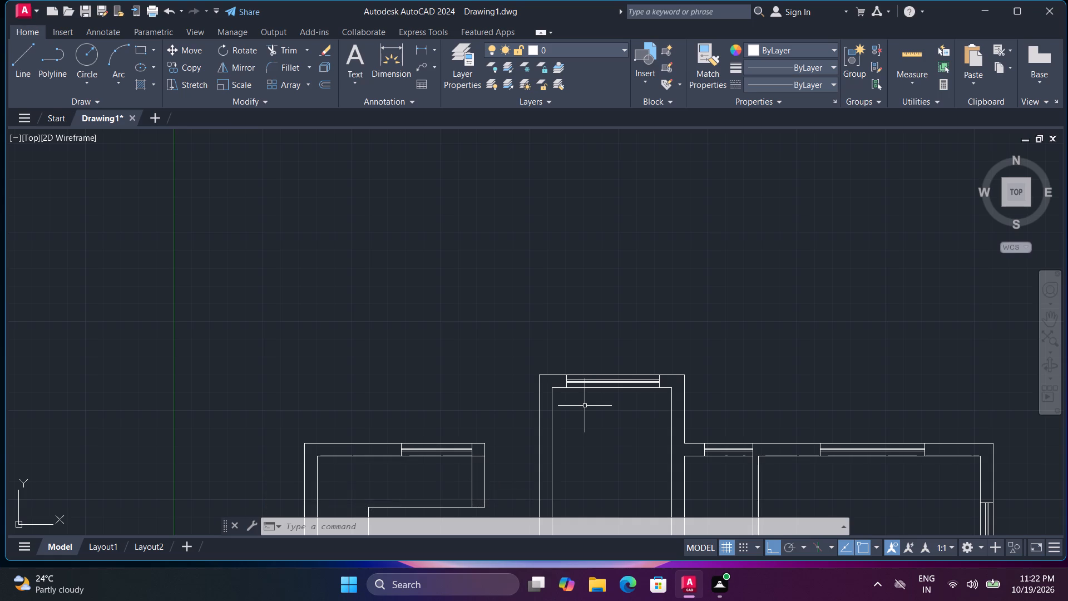
# Insert the Bed - Queen and square table blocks from the DesignCenter's Home - Space Planner drawing above the upper-right room.
pyautogui.hotkey('ctrl', '2')
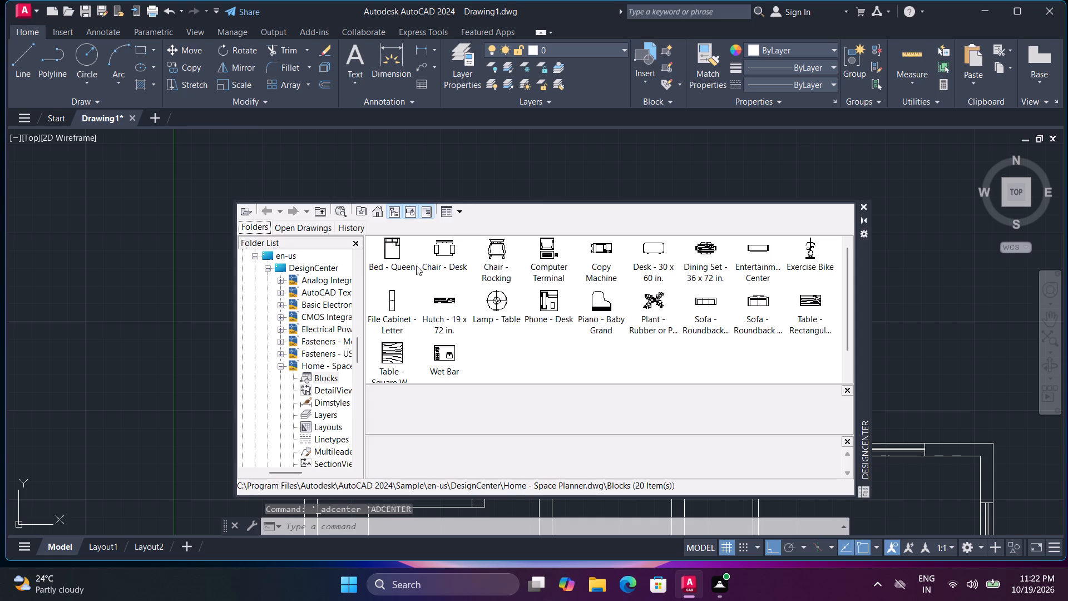
pyautogui.moveTo(392, 251); pyautogui.dragTo(857, 168)
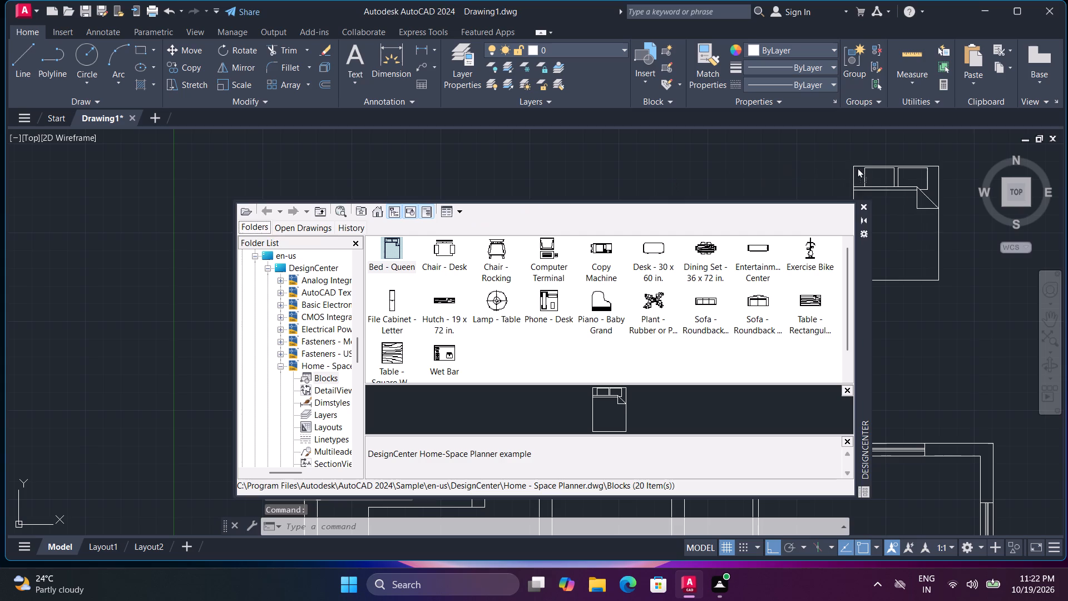
pyautogui.moveTo(857, 168); pyautogui.dragTo(867, 170)
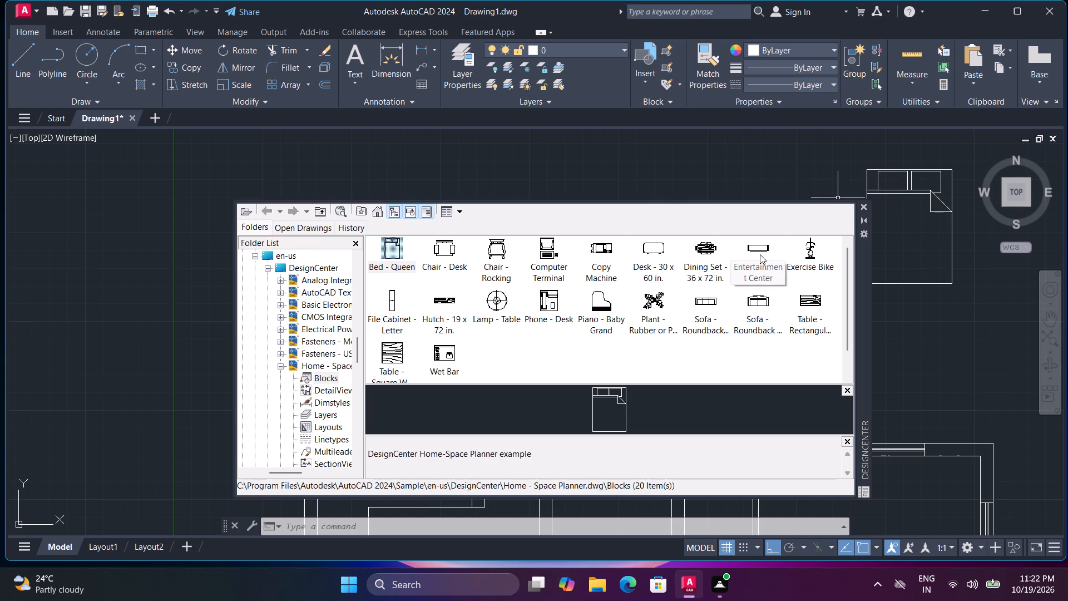
pyautogui.moveTo(388, 350); pyautogui.dragTo(664, 319)
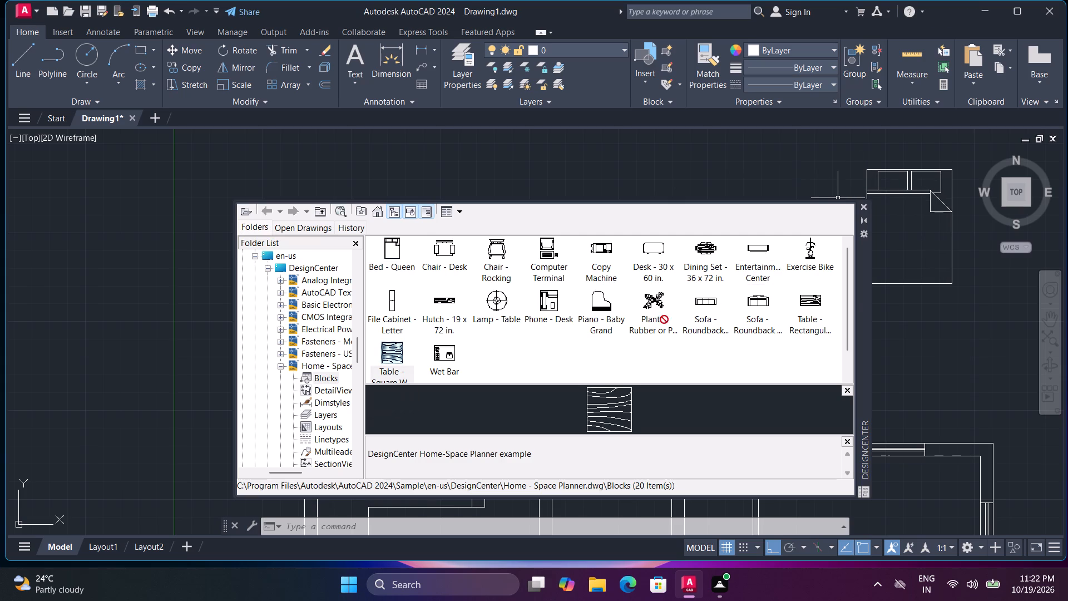
pyautogui.moveTo(664, 319); pyautogui.dragTo(909, 303)
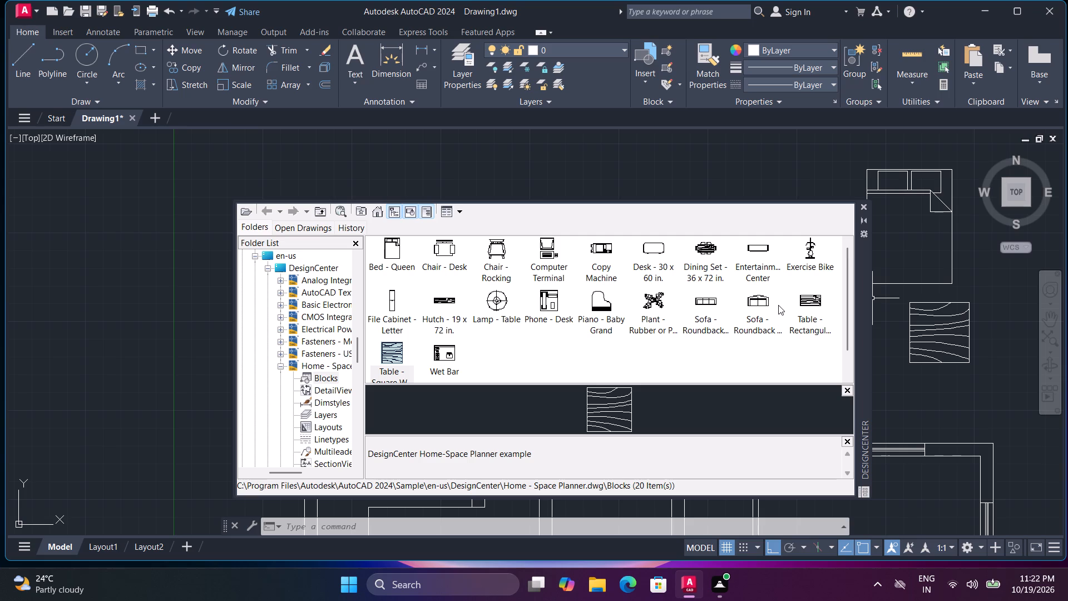
# Place the Chair - Rocking, two-seat roundback sofa and three-seat roundback sofa blocks in a row leftward from the bed.
pyautogui.moveTo(493, 257); pyautogui.dragTo(819, 233)
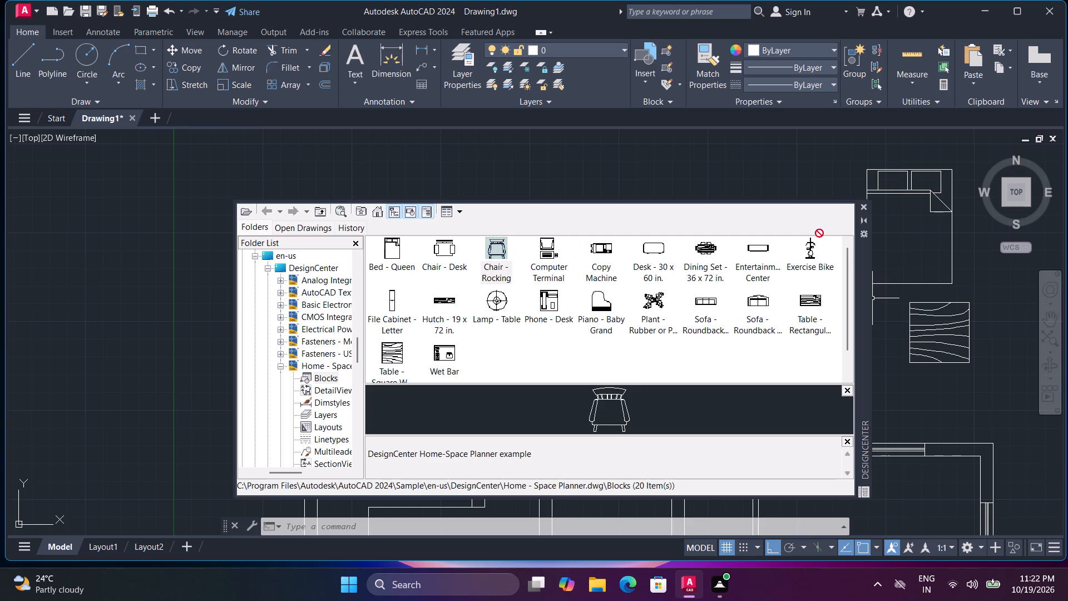
pyautogui.moveTo(819, 233); pyautogui.dragTo(817, 146)
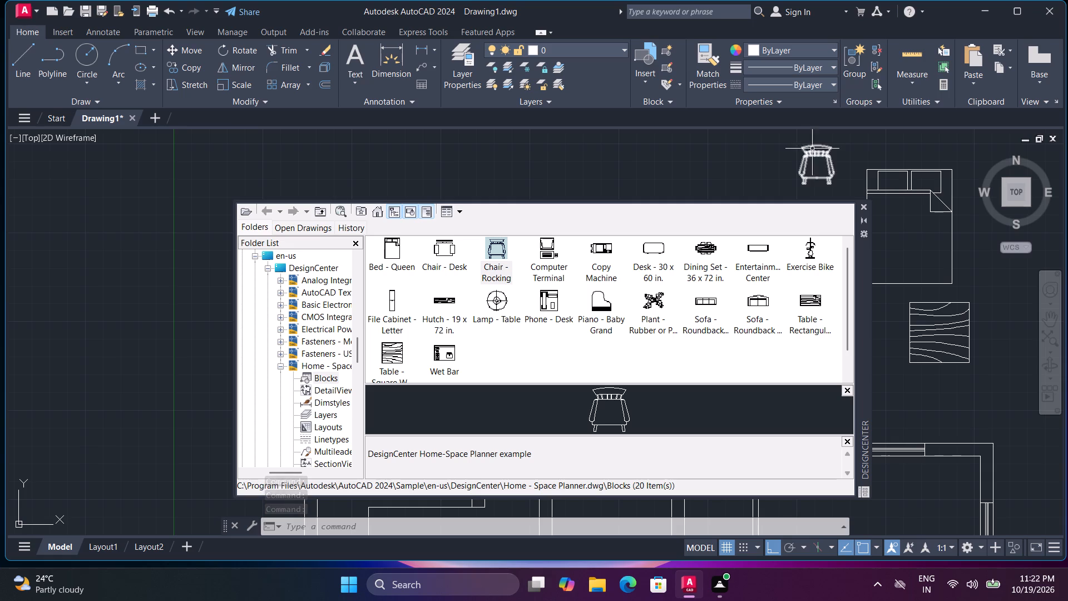
pyautogui.moveTo(754, 304); pyautogui.dragTo(710, 142)
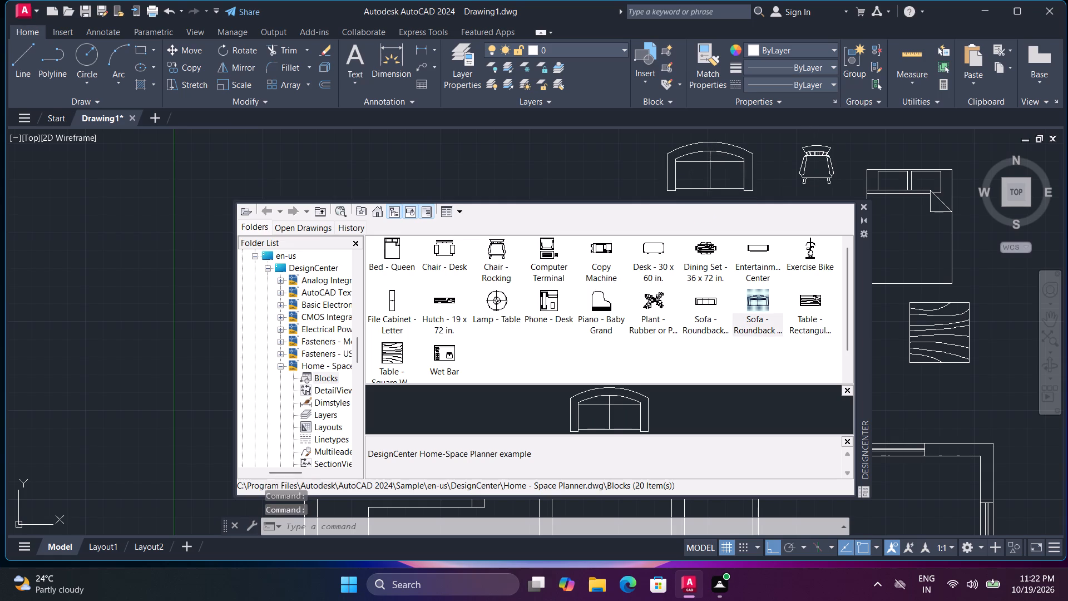
pyautogui.moveTo(702, 305); pyautogui.dragTo(577, 141)
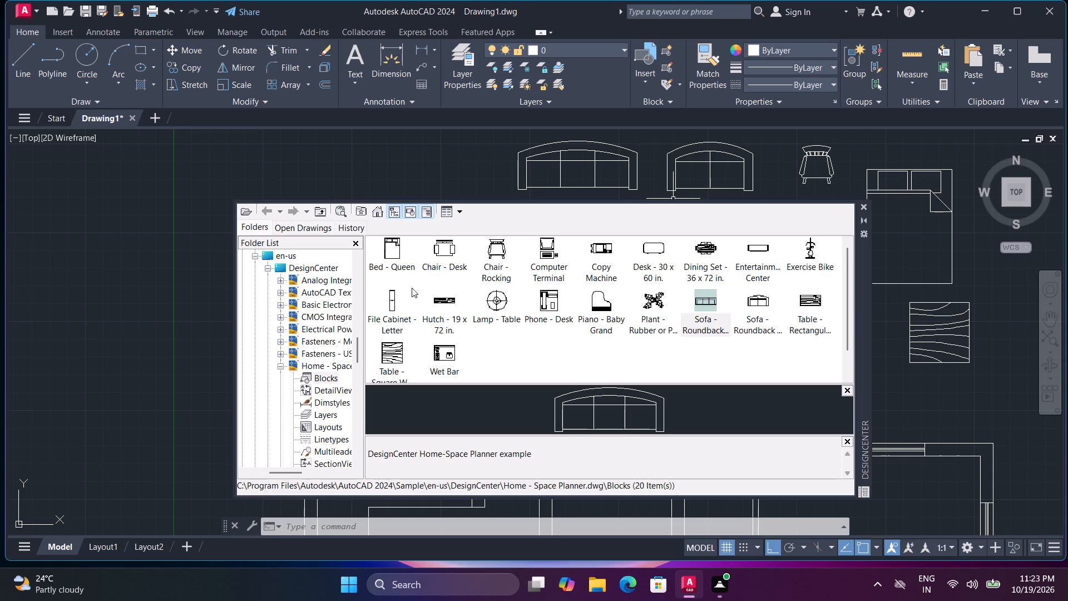
# Open the blocks of Kitchens.dwg in DesignCenter and insert the wide 36 in refrigerator block left of the three-seat sofa.
pyautogui.click(267, 213)
pyautogui.click(373, 212)
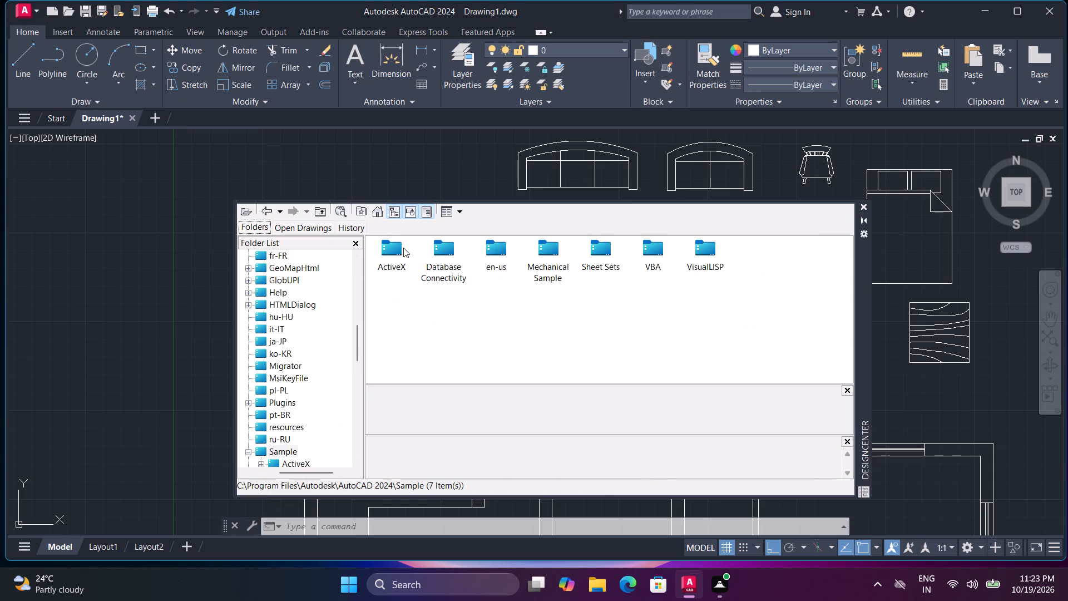
pyautogui.doubleClick(492, 252)
pyautogui.doubleClick(388, 249)
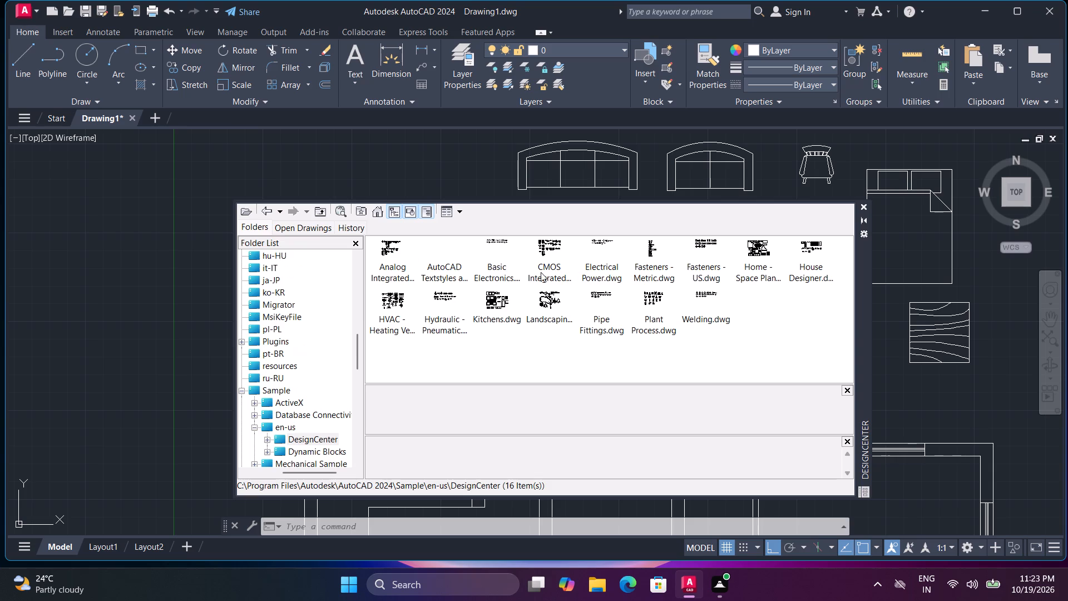
pyautogui.doubleClick(503, 299)
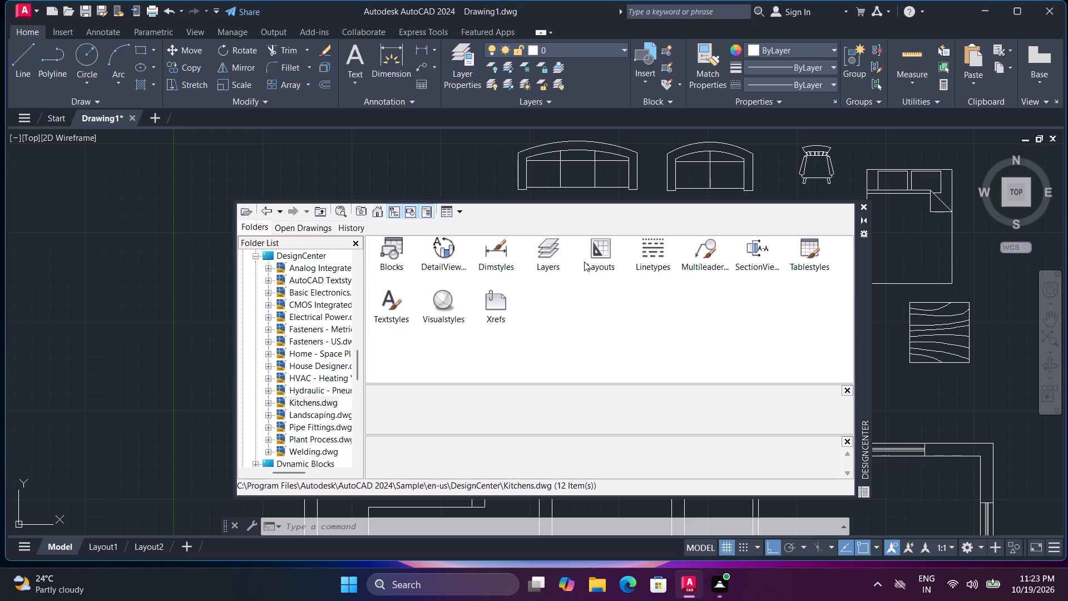
pyautogui.doubleClick(392, 262)
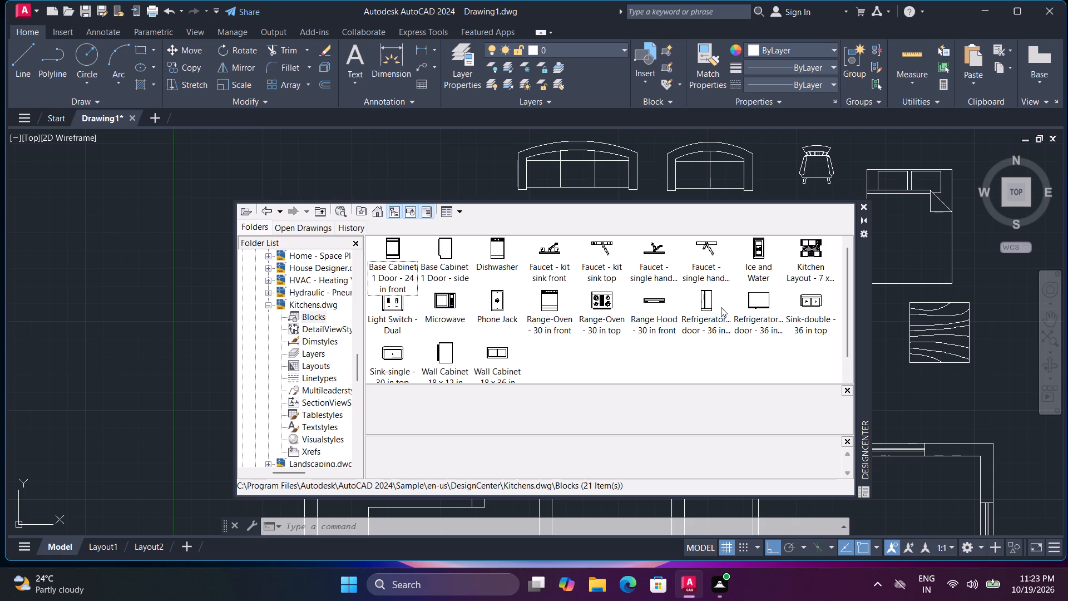
pyautogui.moveTo(753, 298); pyautogui.dragTo(439, 147)
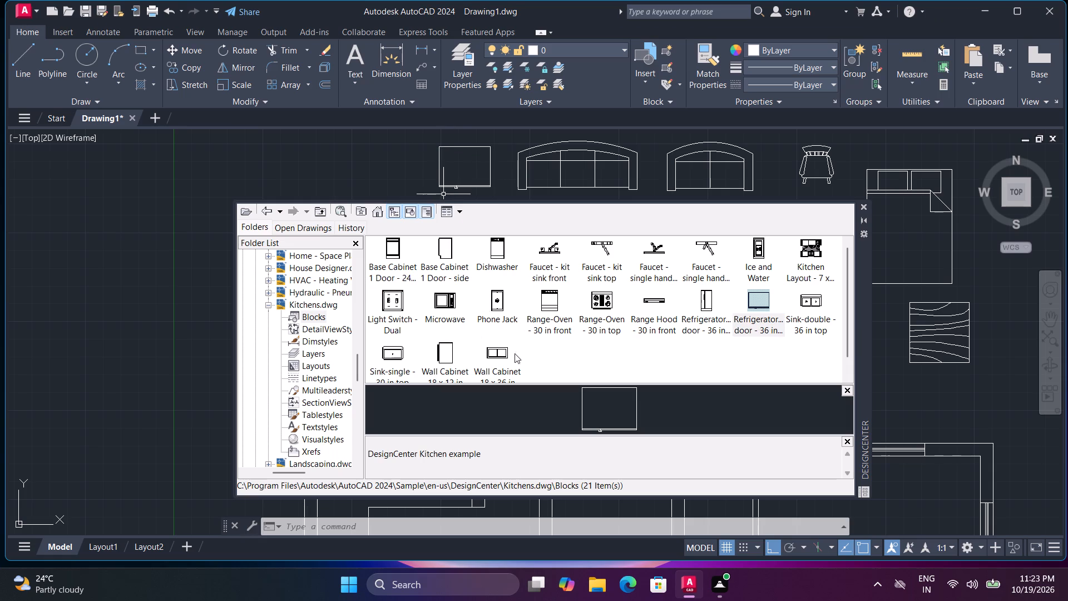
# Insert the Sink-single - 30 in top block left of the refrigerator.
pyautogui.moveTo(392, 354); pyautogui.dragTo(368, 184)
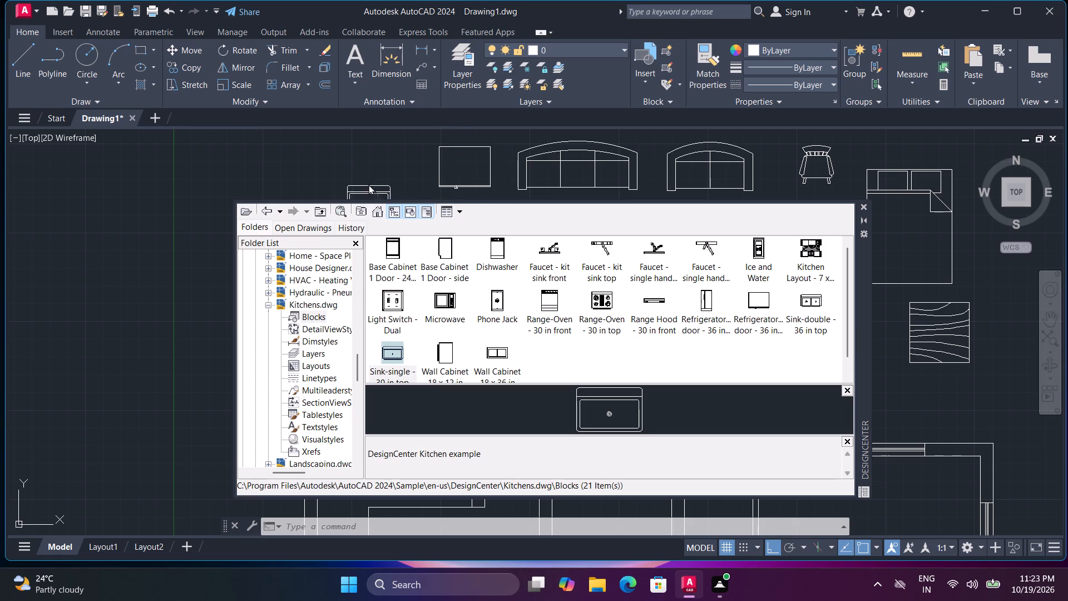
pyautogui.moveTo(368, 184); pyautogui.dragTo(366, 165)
# Insert the Sink-double - 36 in top block left of the single sink.
pyautogui.moveTo(800, 297); pyautogui.dragTo(280, 157)
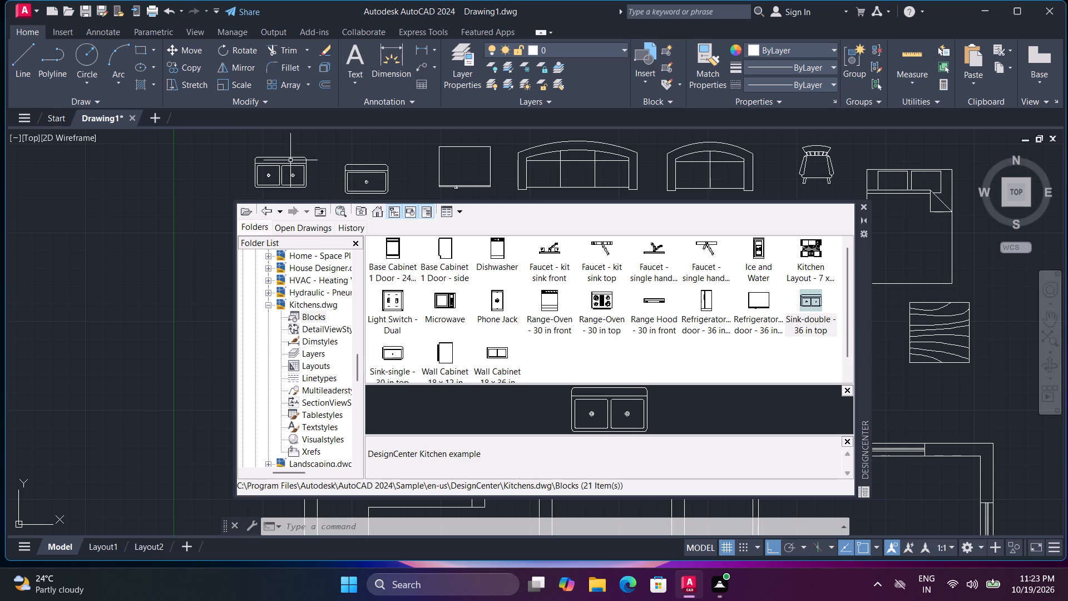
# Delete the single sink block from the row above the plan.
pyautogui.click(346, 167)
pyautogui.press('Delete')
# Insert the Range-Oven - 30 in top block between the double sink and the refrigerator.
pyautogui.moveTo(602, 306); pyautogui.dragTo(350, 147)
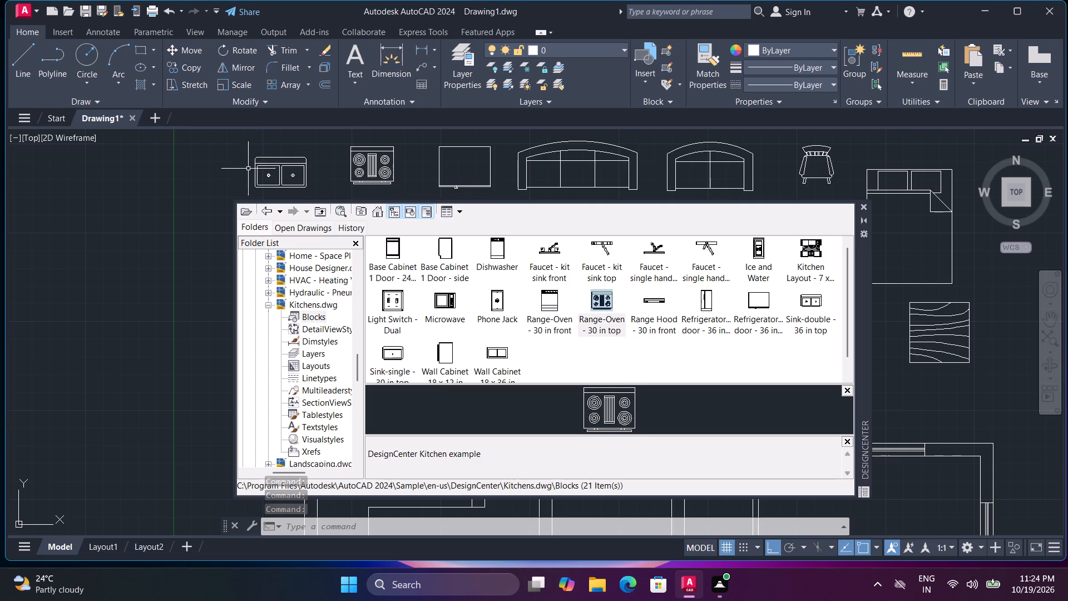
# Open the blocks of House Designer.dwg in DesignCenter and insert the Toilet - top block left of the double sink.
pyautogui.click(271, 207)
pyautogui.click(269, 207)
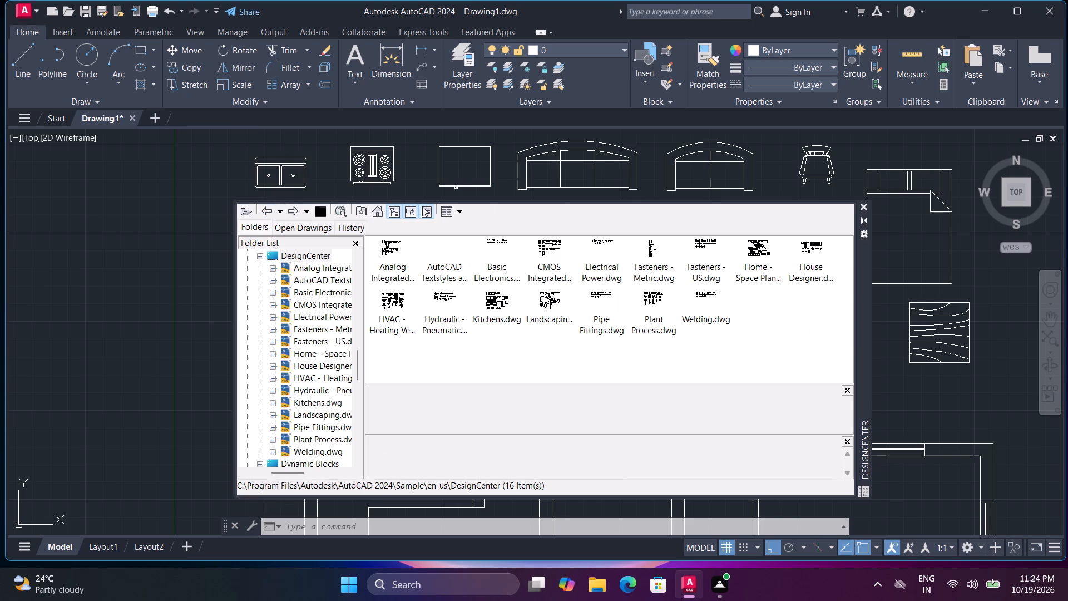
pyautogui.doubleClick(806, 248)
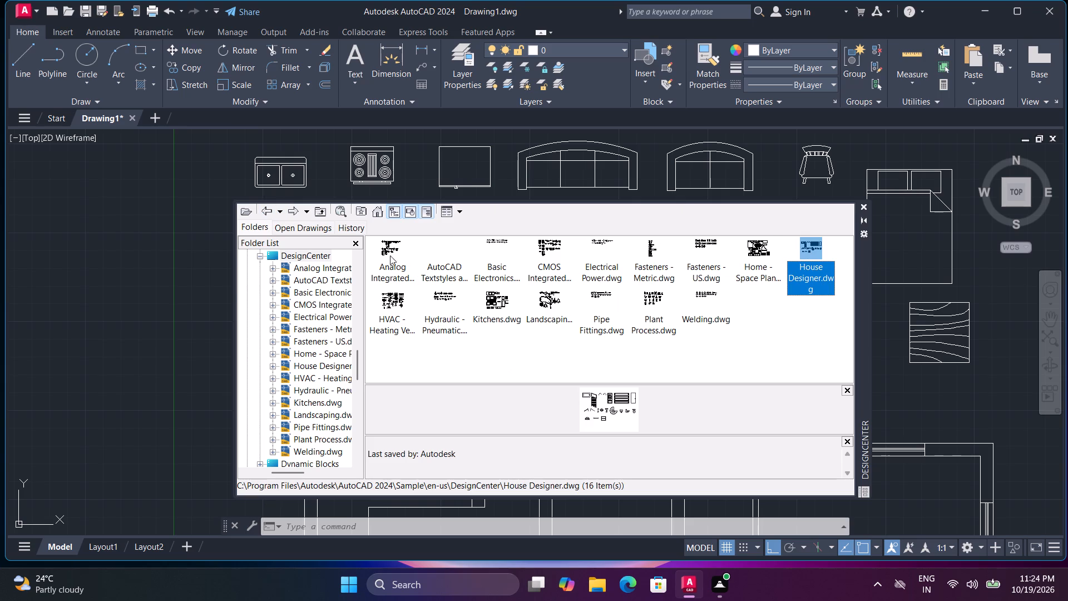
pyautogui.doubleClick(387, 255)
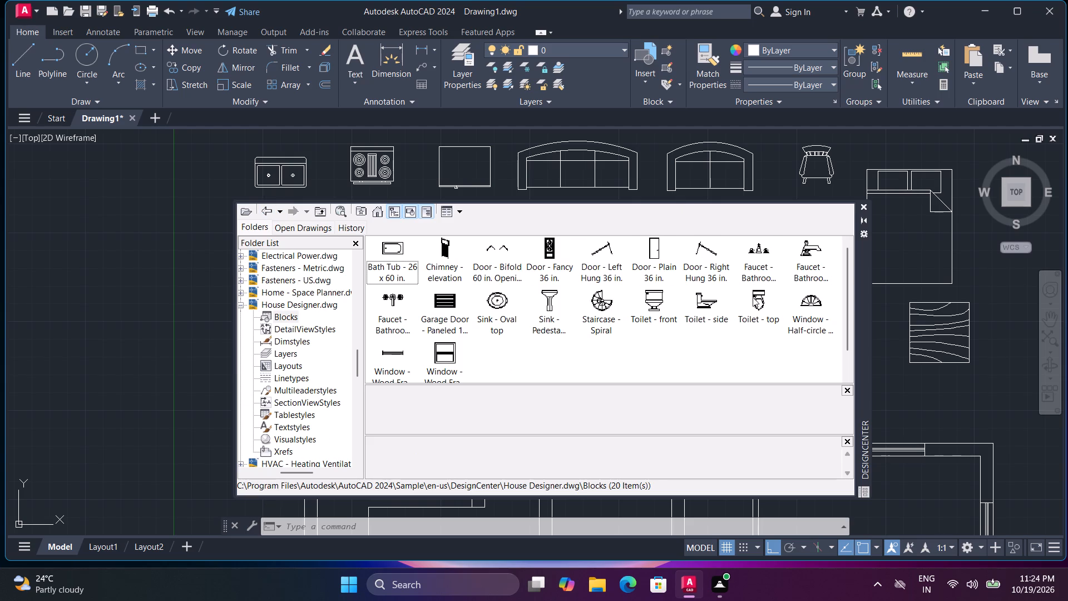
pyautogui.moveTo(756, 297); pyautogui.dragTo(205, 161)
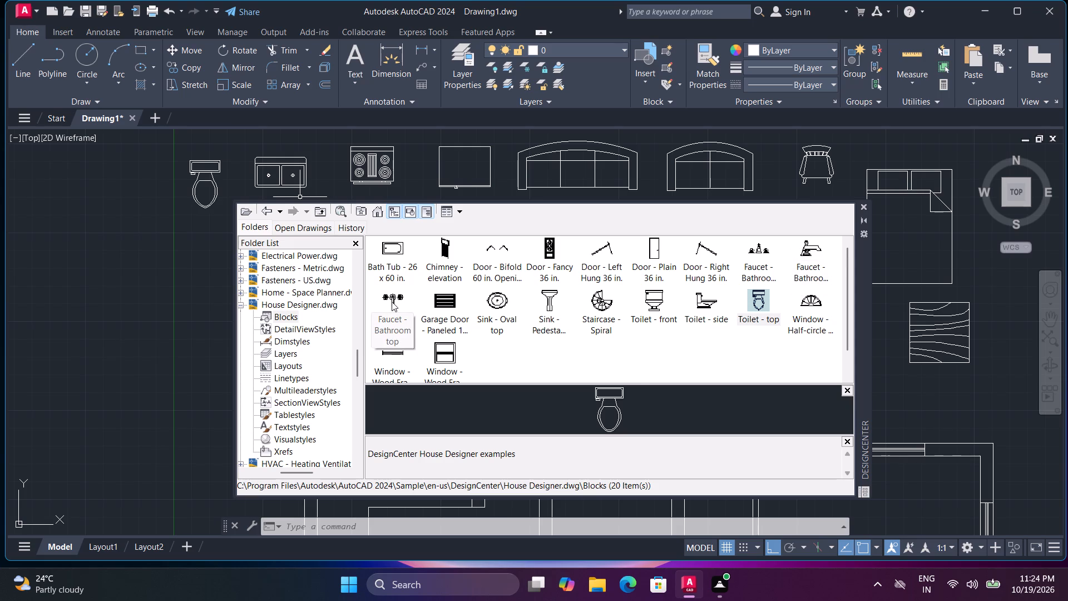
# Insert the Faucet - Bathroom top and Sink - Oval top blocks below the toilet and close DesignCenter.
pyautogui.moveTo(392, 302); pyautogui.dragTo(197, 248)
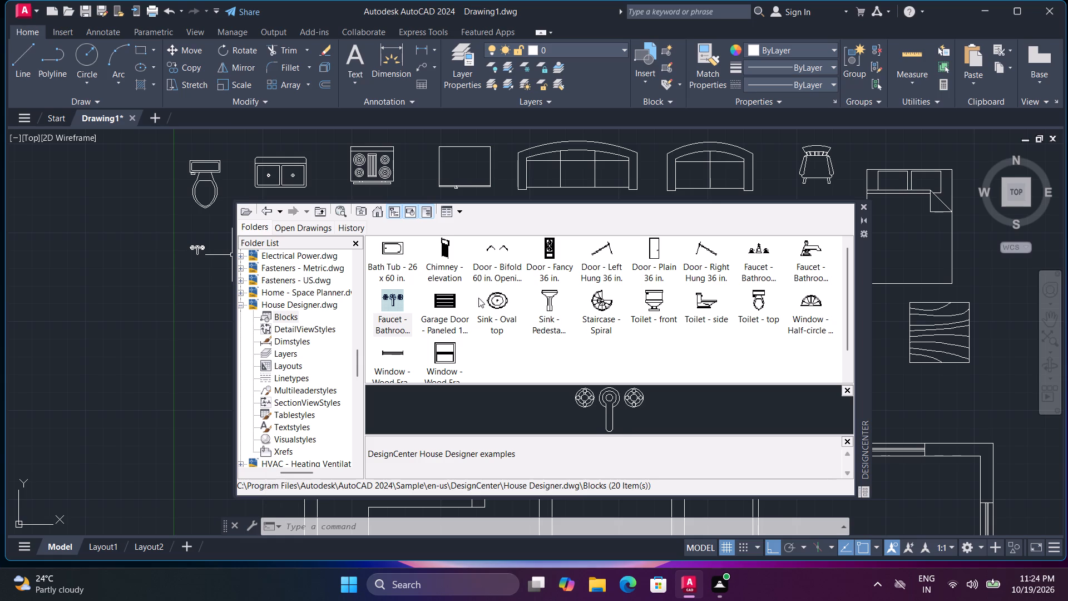
pyautogui.moveTo(497, 303); pyautogui.dragTo(190, 303)
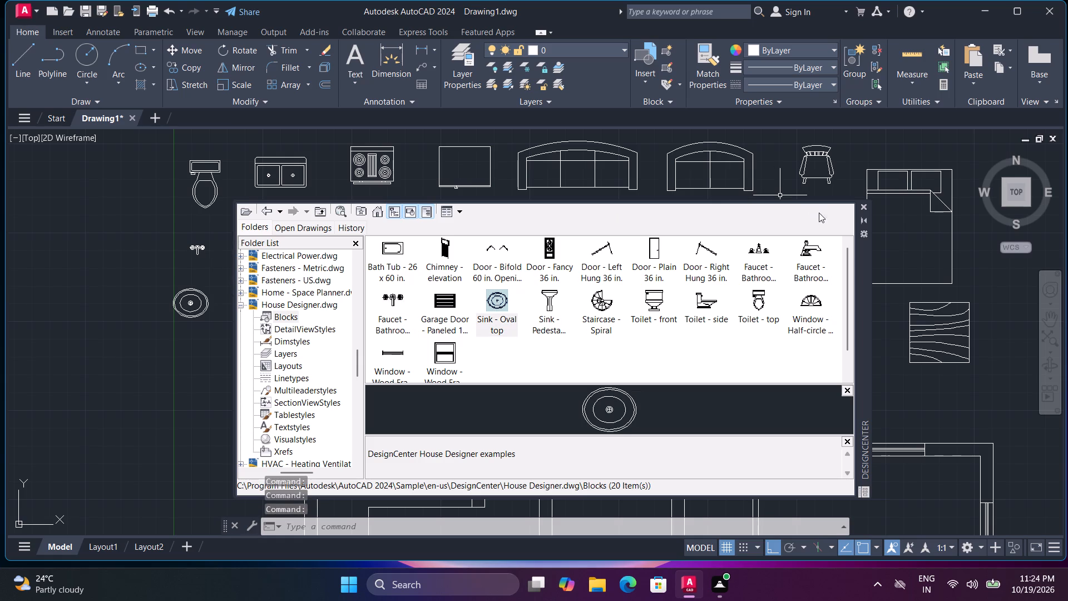
pyautogui.click(863, 207)
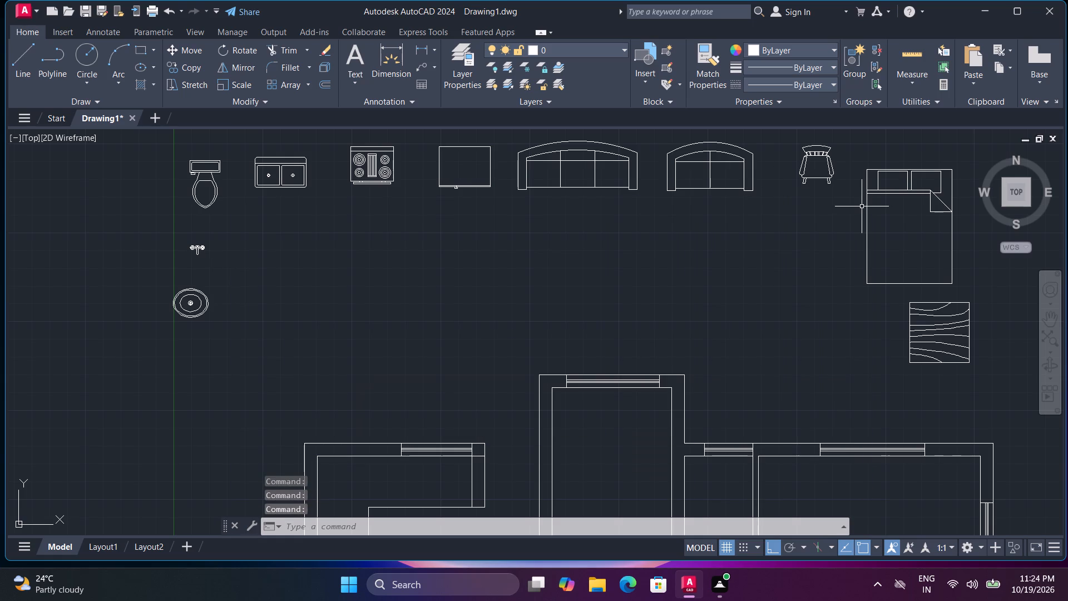
# Fill both narrow strips between the upper-left room's top window lines using the first solid swatch of the ISO Hatches tool palette.
pyautogui.hotkey('ctrl', '3')
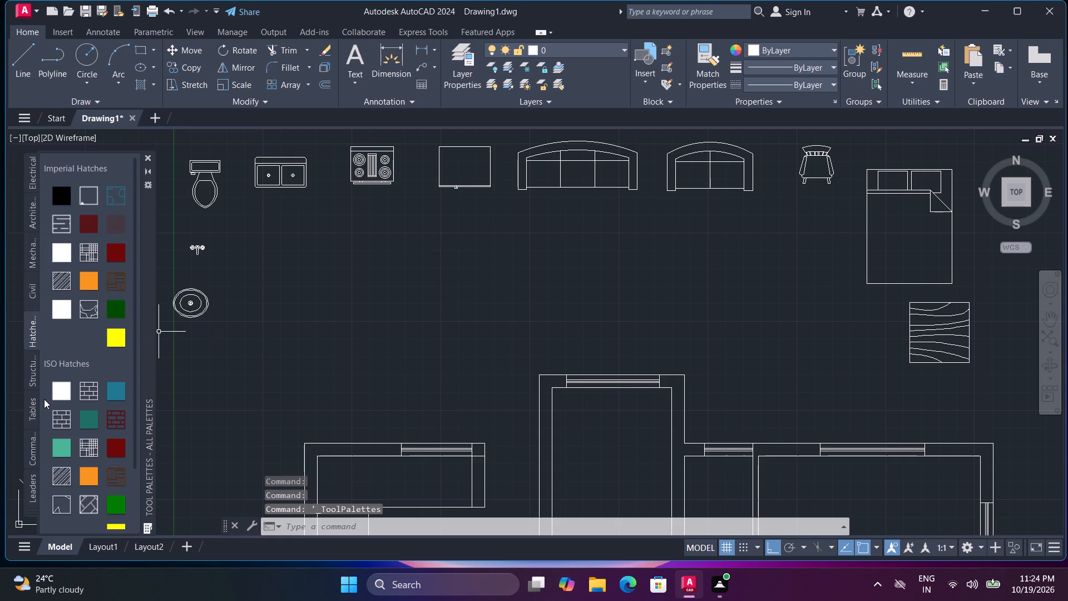
pyautogui.click(55, 398)
pyautogui.moveTo(255, 350); pyautogui.dragTo(259, 208, button='middle')
pyautogui.scroll(3, 347, 291)
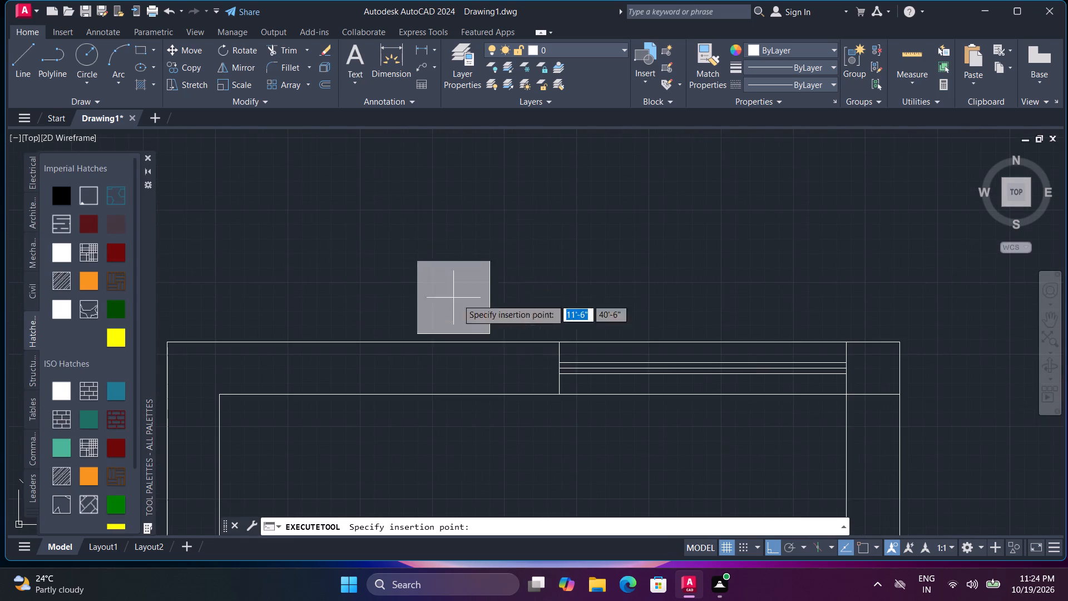
pyautogui.click(599, 365)
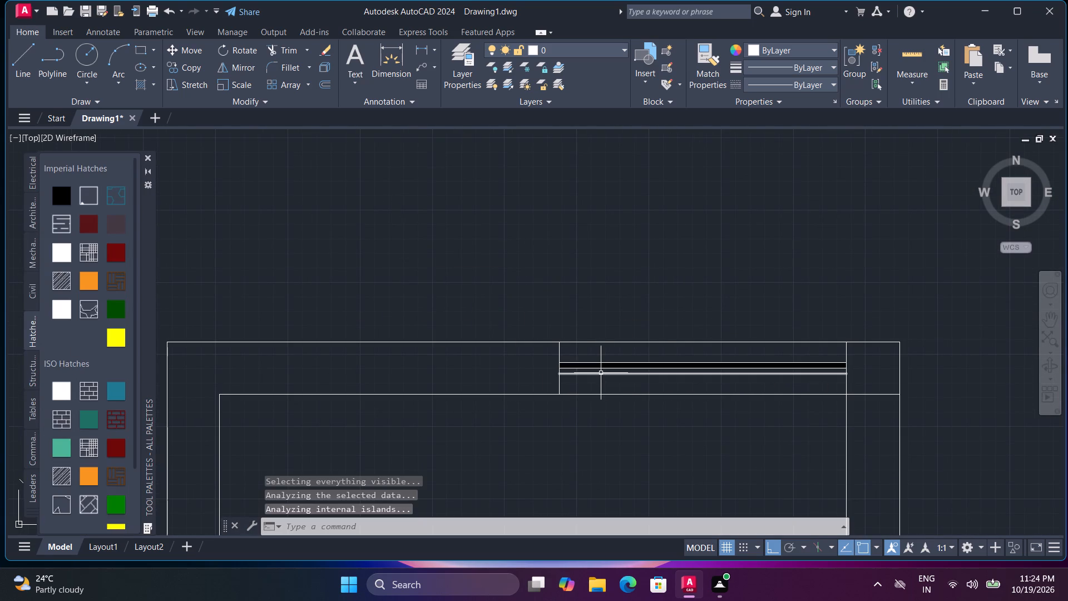
pyautogui.press('space')
pyautogui.click(605, 371)
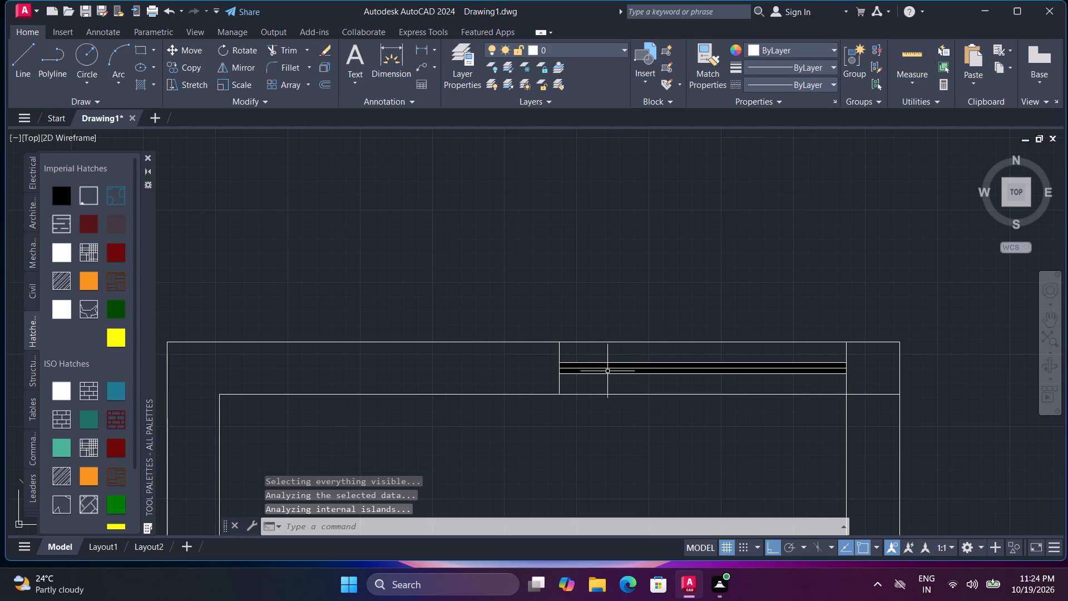
# Fill both narrow strips of the projecting upper-centre room's top window with the same solid hatch.
pyautogui.scroll(-2, 716, 336)
pyautogui.moveTo(817, 304); pyautogui.dragTo(458, 392, button='middle')
pyautogui.scroll(1, 624, 325)
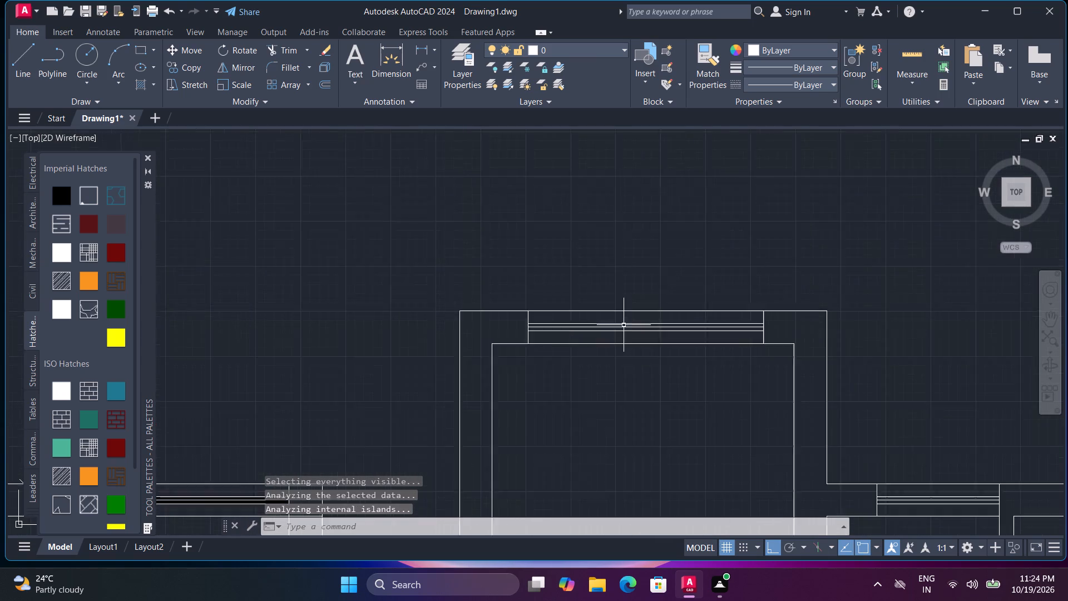
pyautogui.scroll(1, 624, 323)
pyautogui.press('space')
pyautogui.click(620, 327)
pyautogui.press('space')
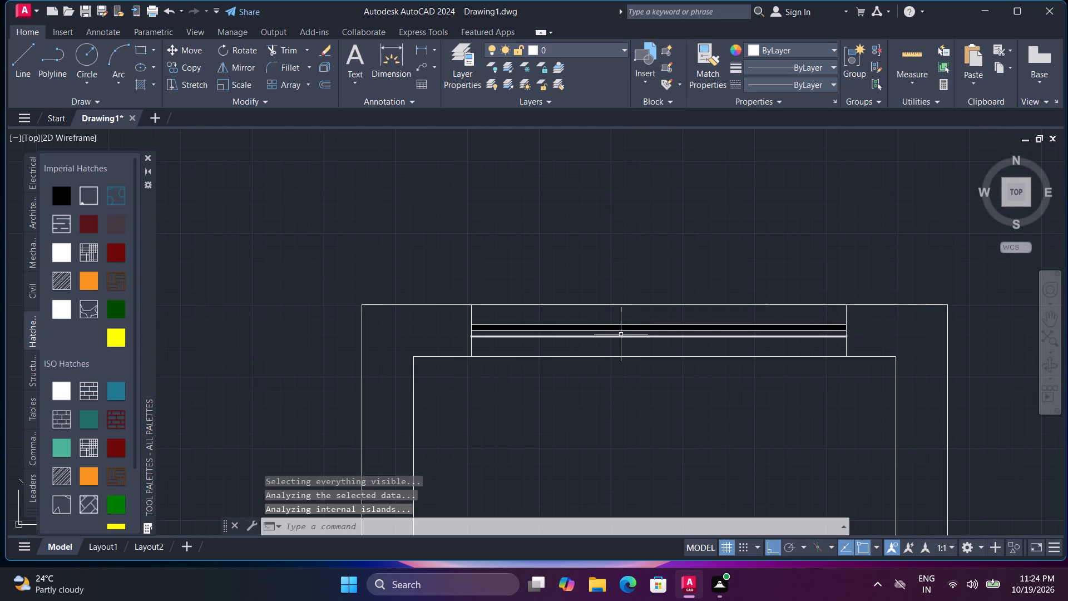
pyautogui.click(621, 334)
pyautogui.press('space')
# Fill the projecting room's left wall and its right wall, including the connected lower wall and partition stubs, with the solid hatch.
pyautogui.click(433, 338)
pyautogui.press('space')
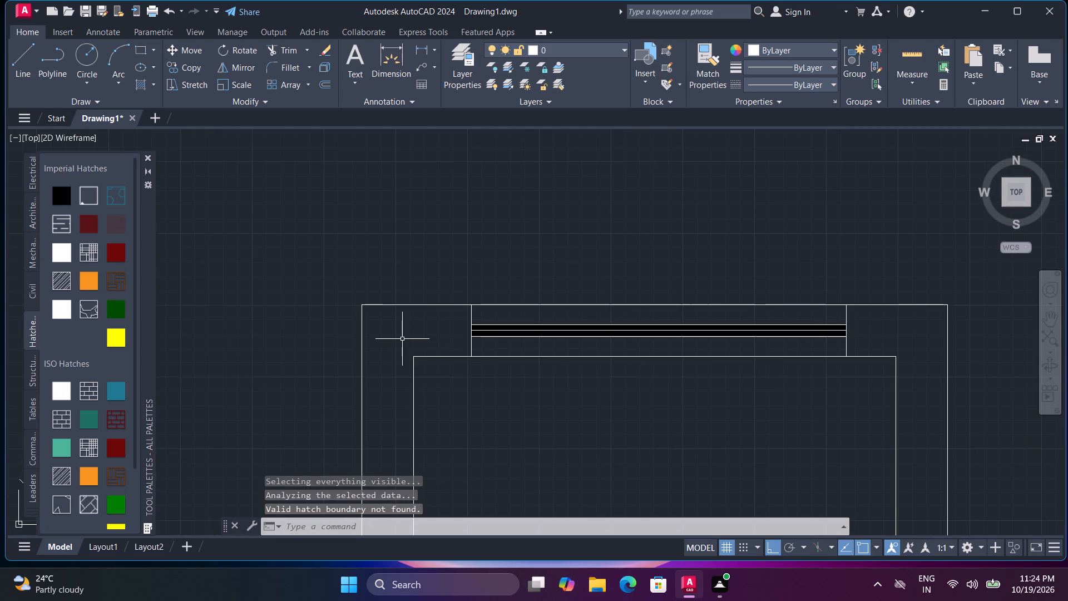
pyautogui.click(402, 339)
pyautogui.scroll(-3, 471, 339)
pyautogui.moveTo(490, 383); pyautogui.dragTo(488, 225, button='middle')
pyautogui.scroll(3, 459, 299)
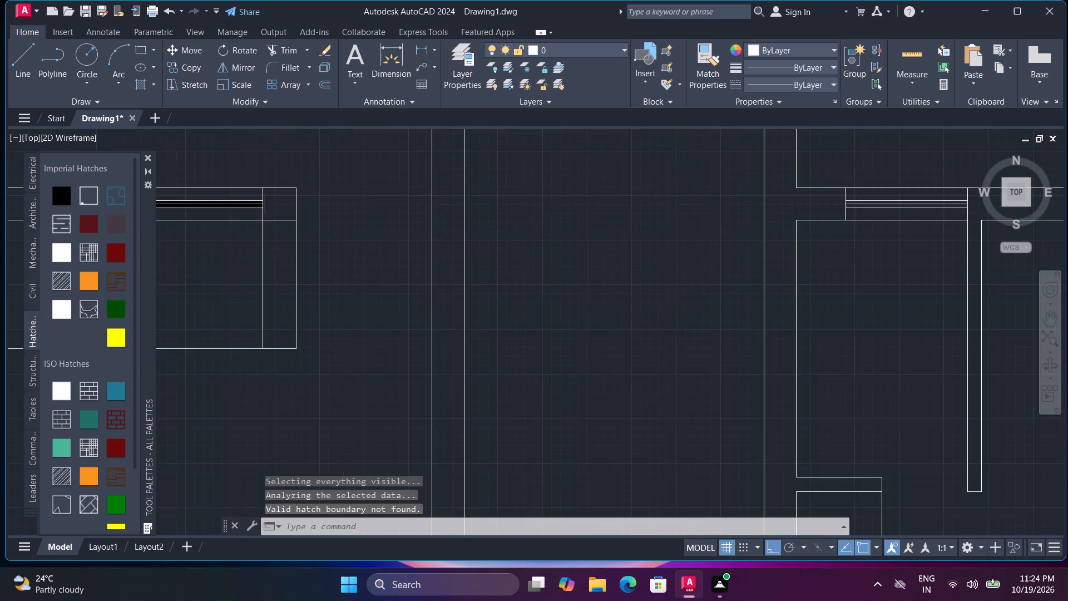
pyautogui.press('space')
pyautogui.click(454, 303)
pyautogui.scroll(-3, 454, 303)
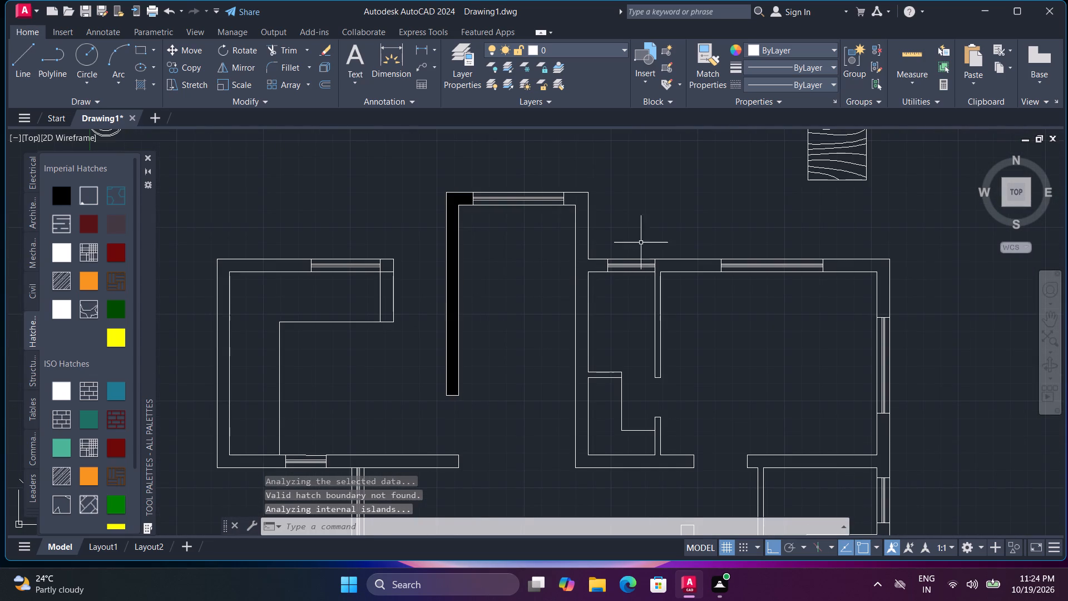
pyautogui.press('space')
pyautogui.click(580, 238)
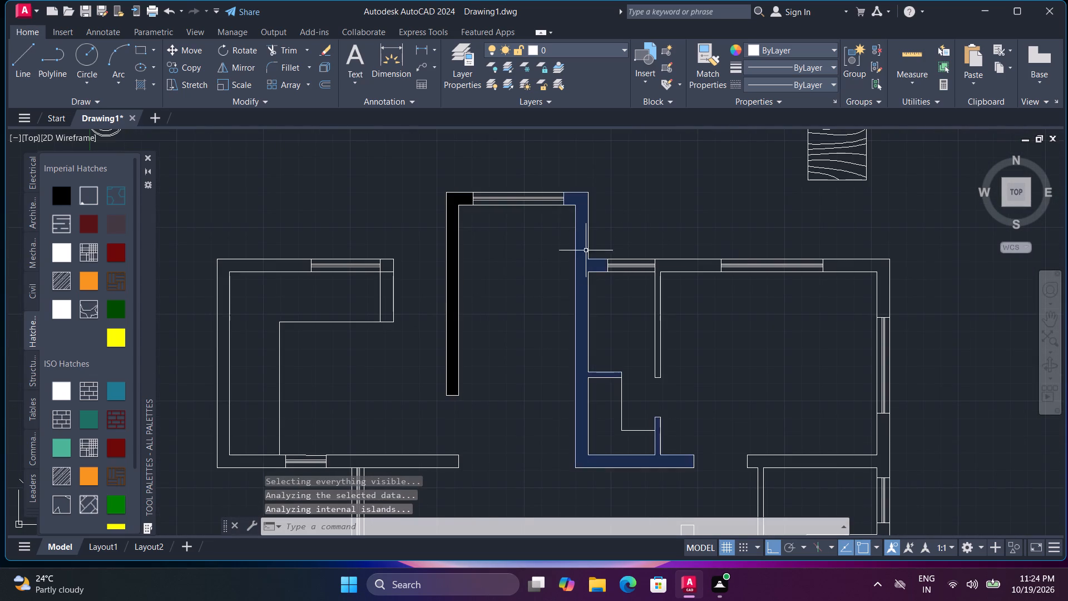
# Fill both strips of the small top window right of the projecting room and the adjoining wall piece with its partition.
pyautogui.scroll(5, 616, 265)
pyautogui.press('space')
pyautogui.click(619, 264)
pyautogui.press('space')
pyautogui.click(622, 274)
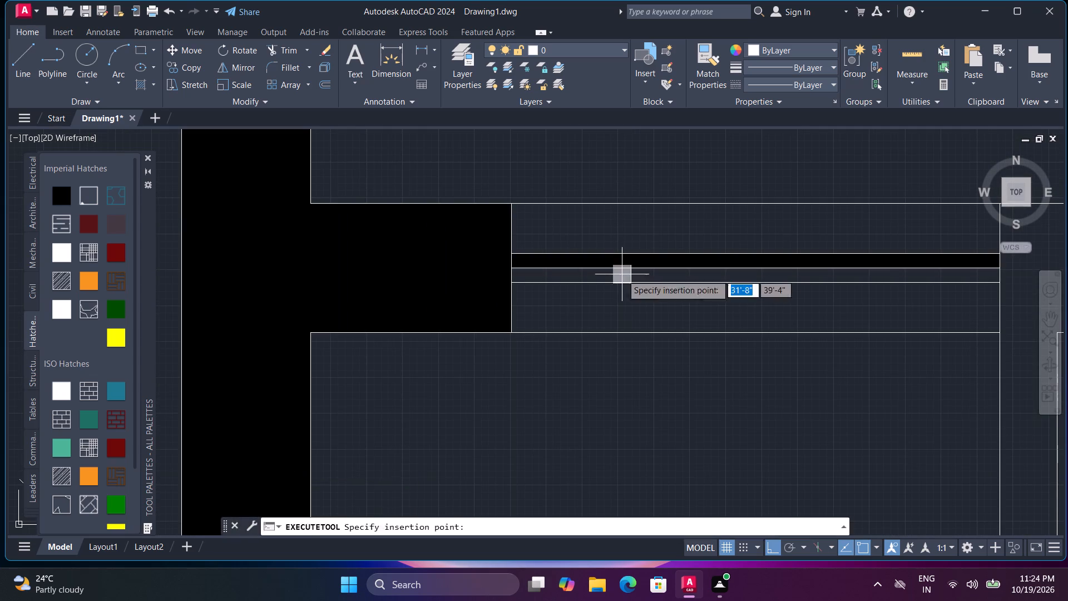
pyautogui.scroll(-3, 650, 273)
pyautogui.press('space')
pyautogui.click(775, 267)
# Fill both strips of the upper-right room's top window and the wall around the plan's upper-right corner with the solid hatch.
pyautogui.scroll(-3, 775, 268)
pyautogui.moveTo(843, 283); pyautogui.dragTo(748, 307, button='middle')
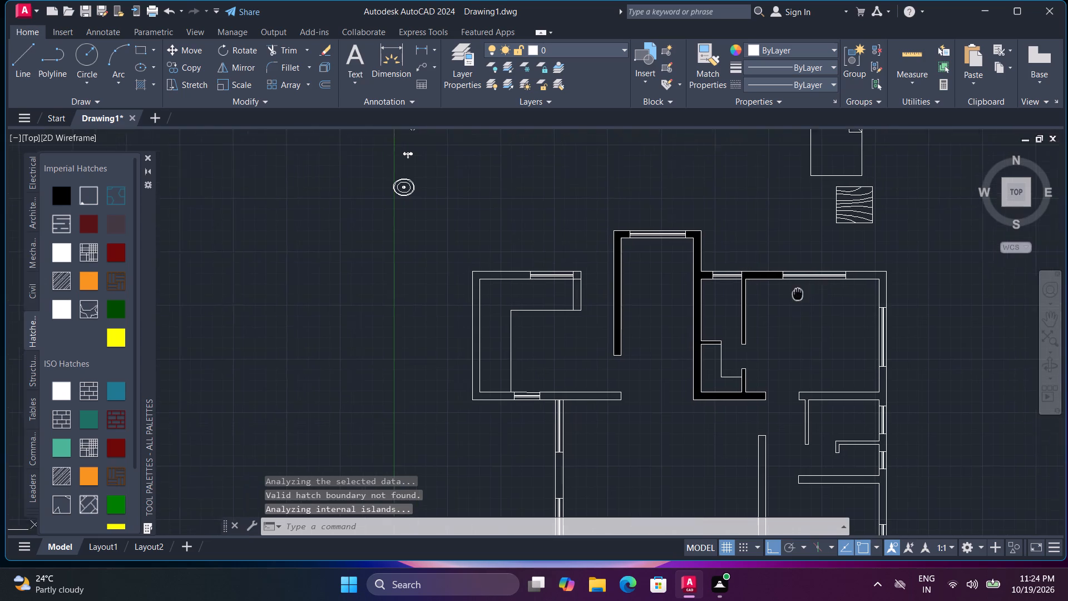
pyautogui.moveTo(748, 307); pyautogui.dragTo(614, 321, button='middle')
pyautogui.moveTo(491, 419); pyautogui.dragTo(515, 350, button='middle')
pyautogui.moveTo(600, 306); pyautogui.dragTo(551, 348, button='middle')
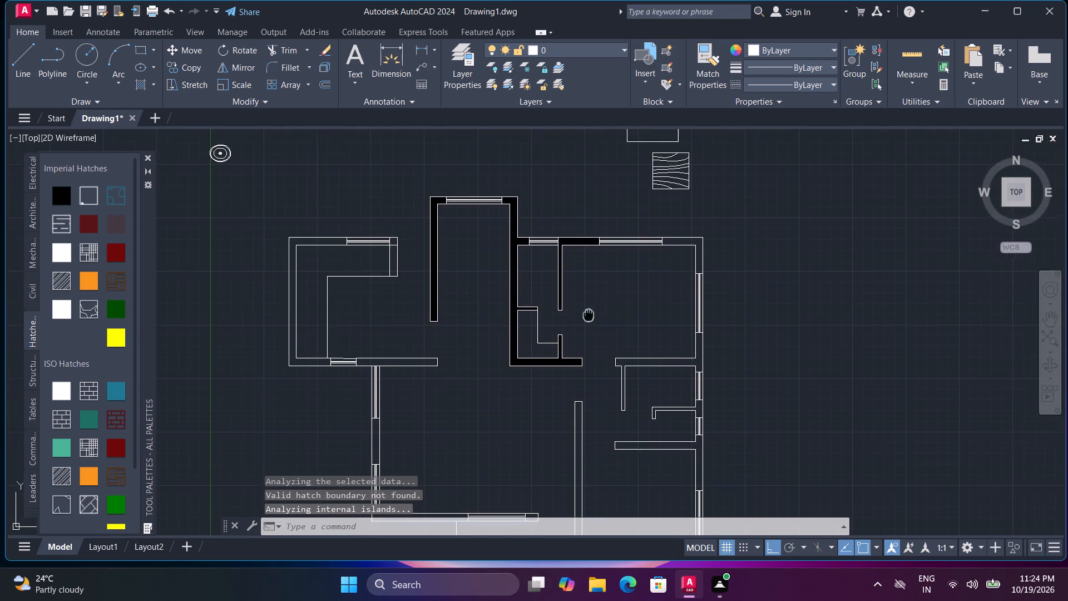
pyautogui.moveTo(551, 348); pyautogui.dragTo(518, 364, button='middle')
pyautogui.scroll(3, 558, 302)
pyautogui.press('space')
pyautogui.scroll(3, 557, 278)
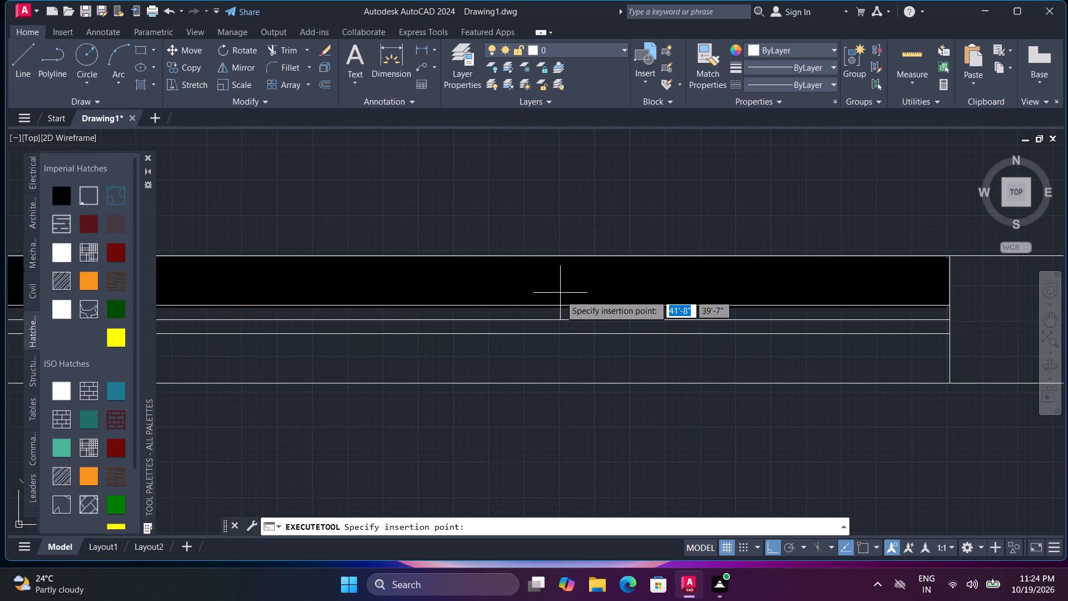
pyautogui.click(563, 311)
pyautogui.press('space')
pyautogui.click(566, 326)
pyautogui.scroll(-2, 604, 329)
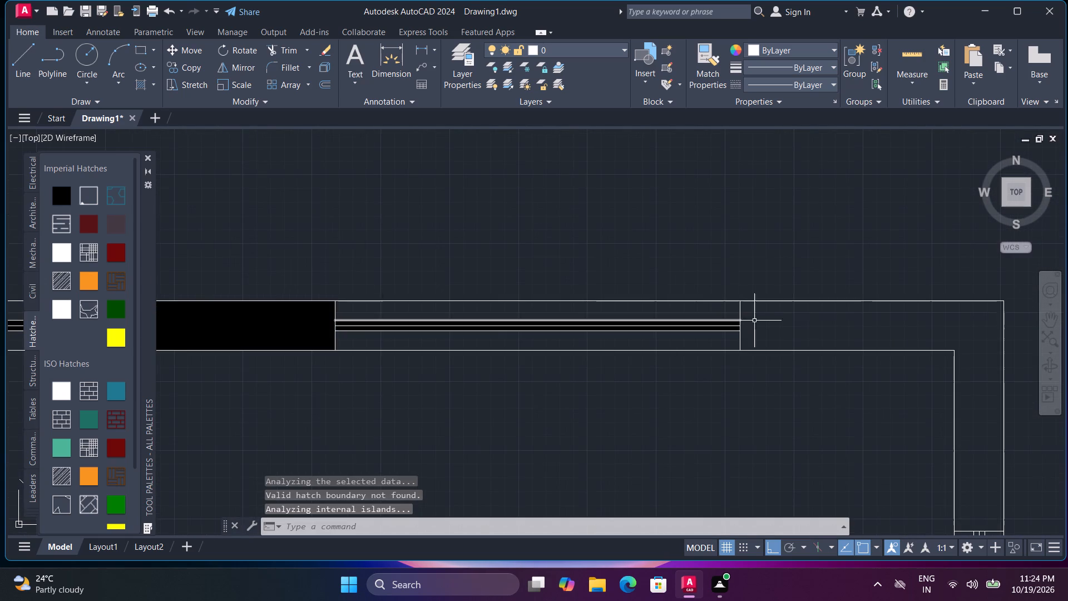
pyautogui.press('space')
pyautogui.click(789, 319)
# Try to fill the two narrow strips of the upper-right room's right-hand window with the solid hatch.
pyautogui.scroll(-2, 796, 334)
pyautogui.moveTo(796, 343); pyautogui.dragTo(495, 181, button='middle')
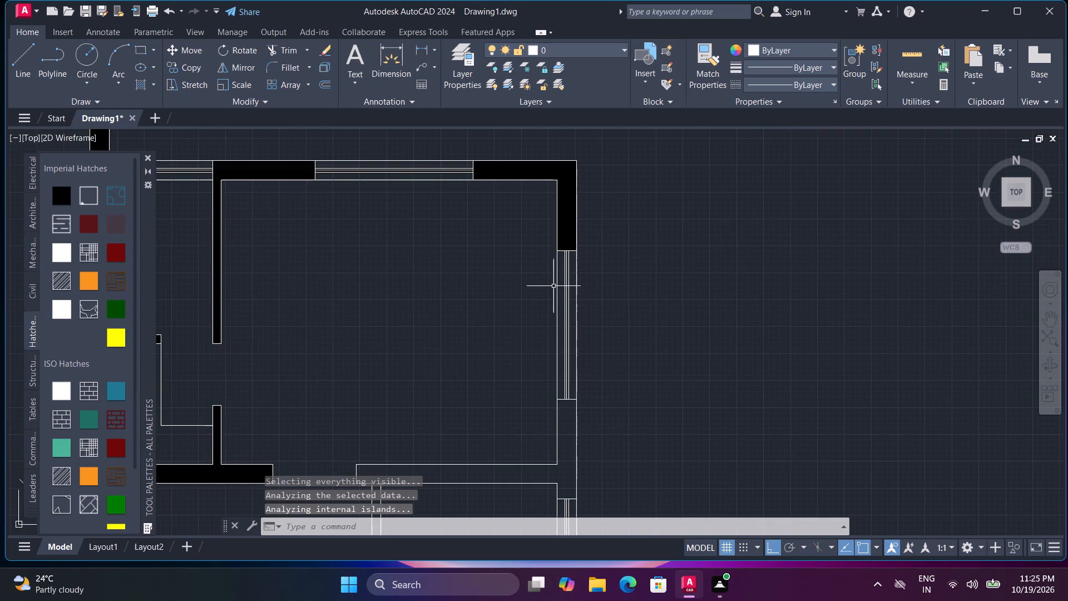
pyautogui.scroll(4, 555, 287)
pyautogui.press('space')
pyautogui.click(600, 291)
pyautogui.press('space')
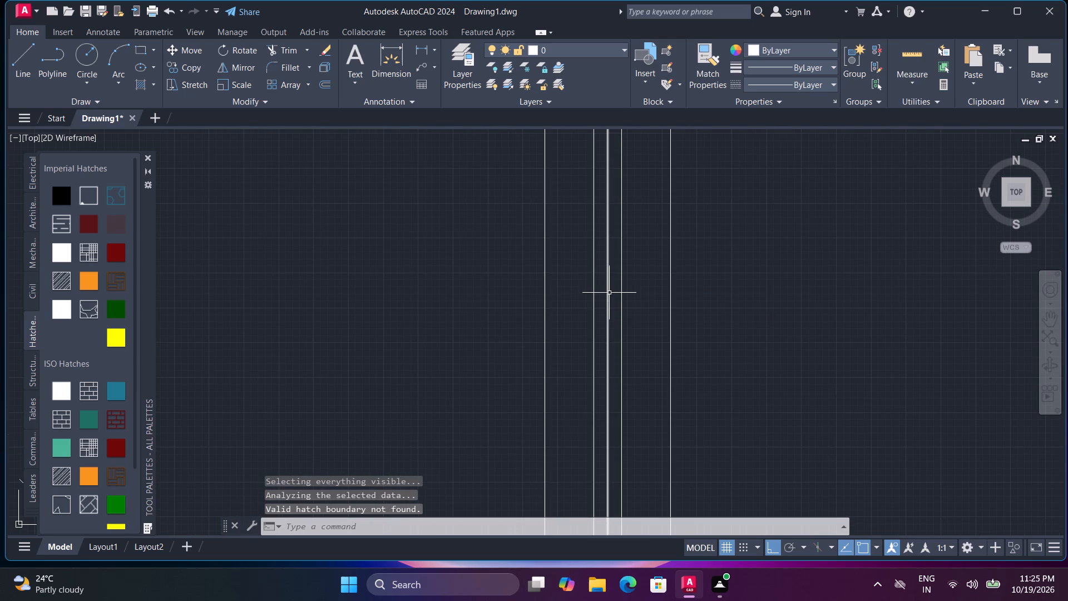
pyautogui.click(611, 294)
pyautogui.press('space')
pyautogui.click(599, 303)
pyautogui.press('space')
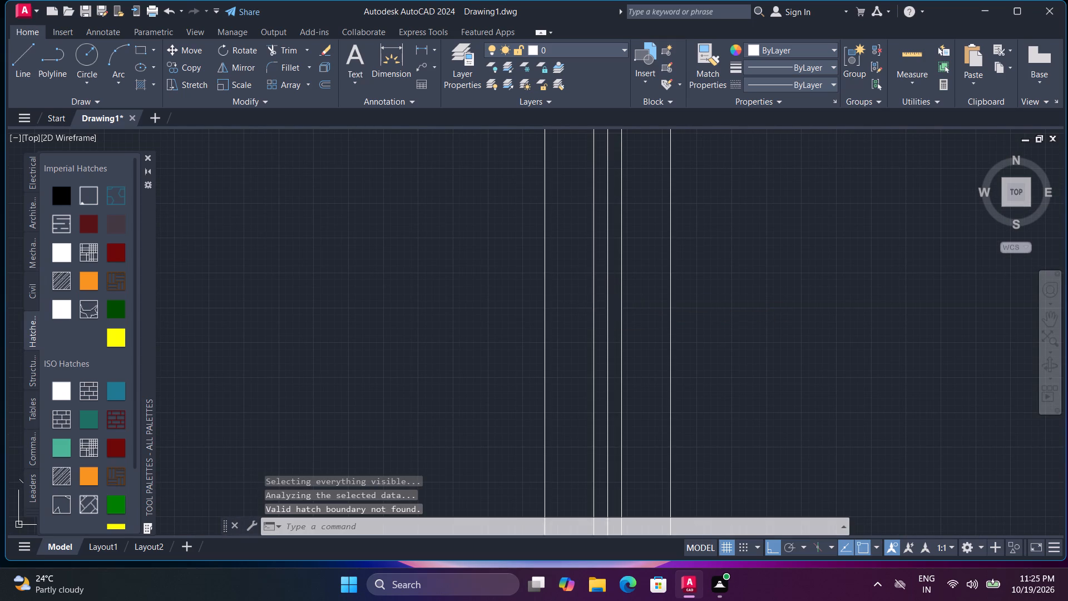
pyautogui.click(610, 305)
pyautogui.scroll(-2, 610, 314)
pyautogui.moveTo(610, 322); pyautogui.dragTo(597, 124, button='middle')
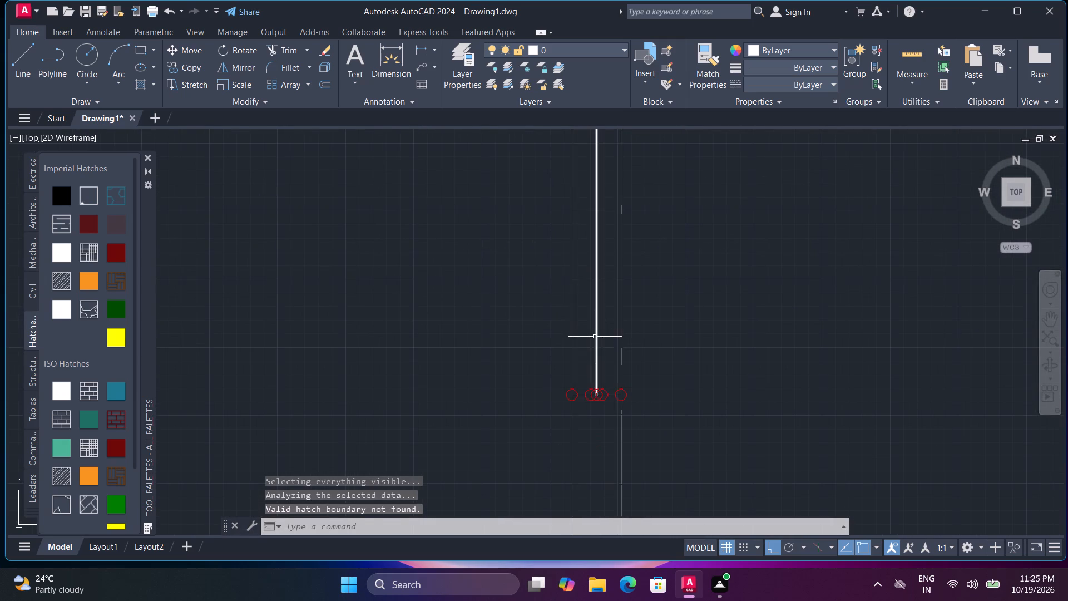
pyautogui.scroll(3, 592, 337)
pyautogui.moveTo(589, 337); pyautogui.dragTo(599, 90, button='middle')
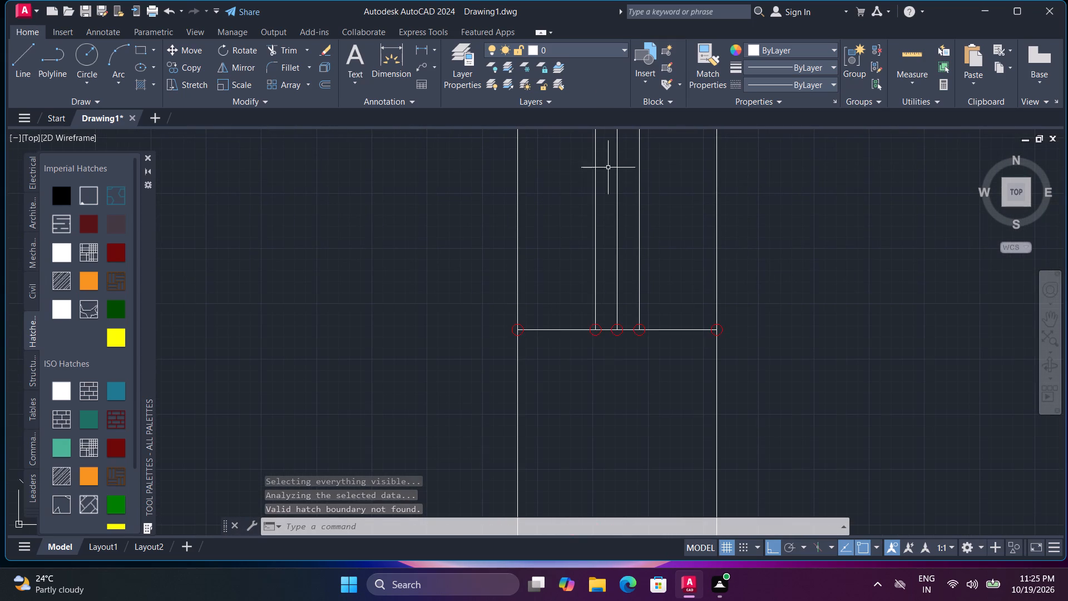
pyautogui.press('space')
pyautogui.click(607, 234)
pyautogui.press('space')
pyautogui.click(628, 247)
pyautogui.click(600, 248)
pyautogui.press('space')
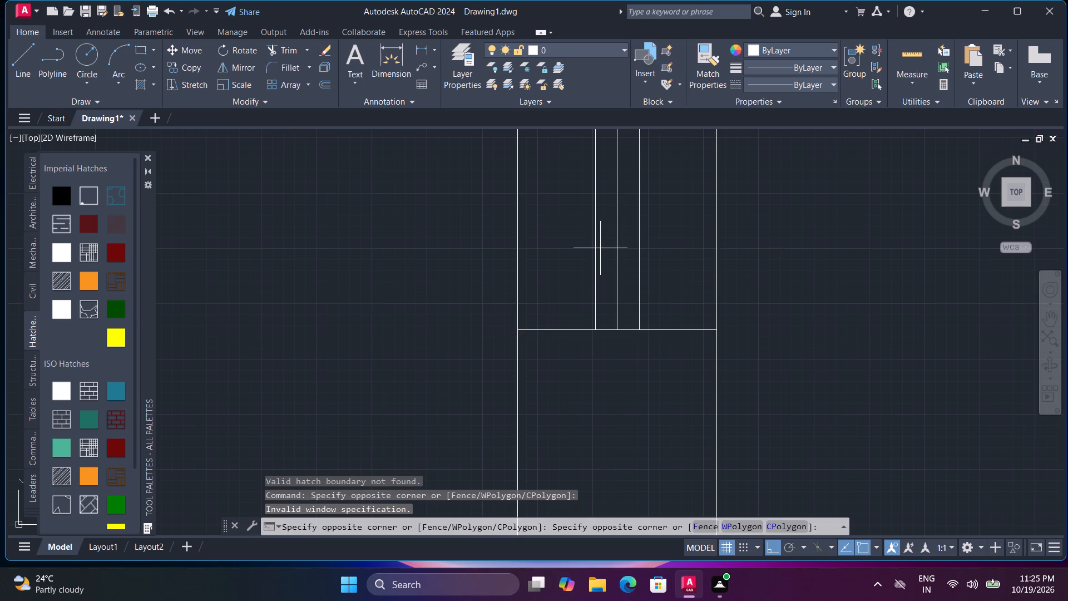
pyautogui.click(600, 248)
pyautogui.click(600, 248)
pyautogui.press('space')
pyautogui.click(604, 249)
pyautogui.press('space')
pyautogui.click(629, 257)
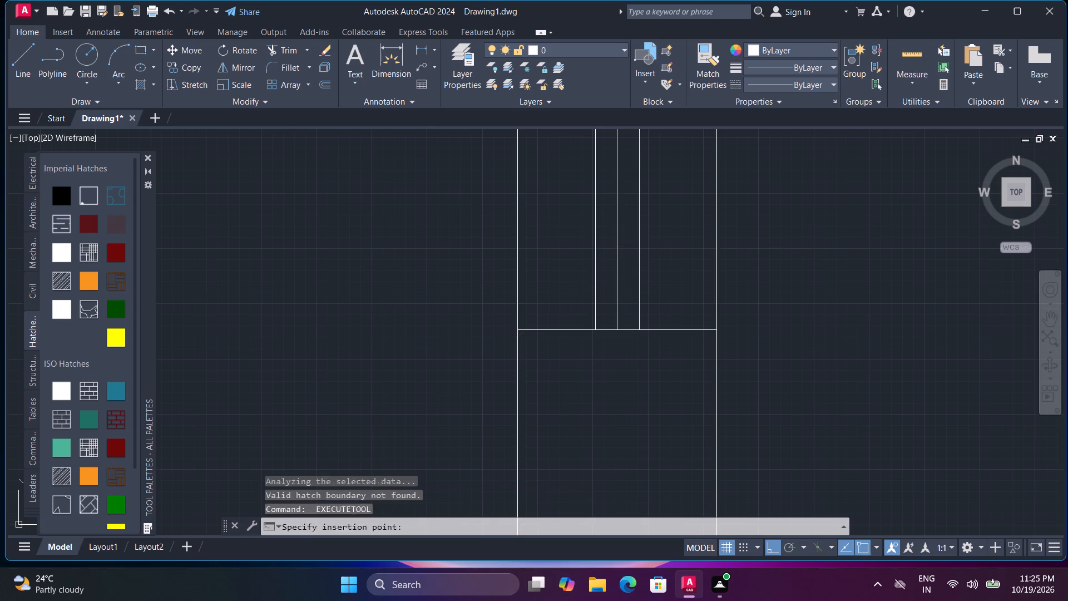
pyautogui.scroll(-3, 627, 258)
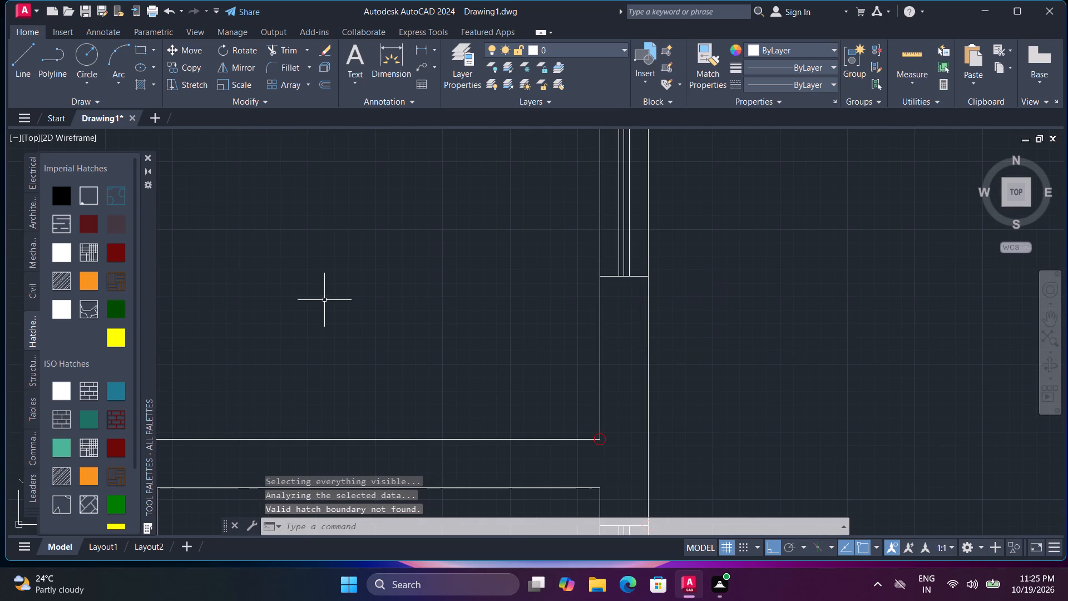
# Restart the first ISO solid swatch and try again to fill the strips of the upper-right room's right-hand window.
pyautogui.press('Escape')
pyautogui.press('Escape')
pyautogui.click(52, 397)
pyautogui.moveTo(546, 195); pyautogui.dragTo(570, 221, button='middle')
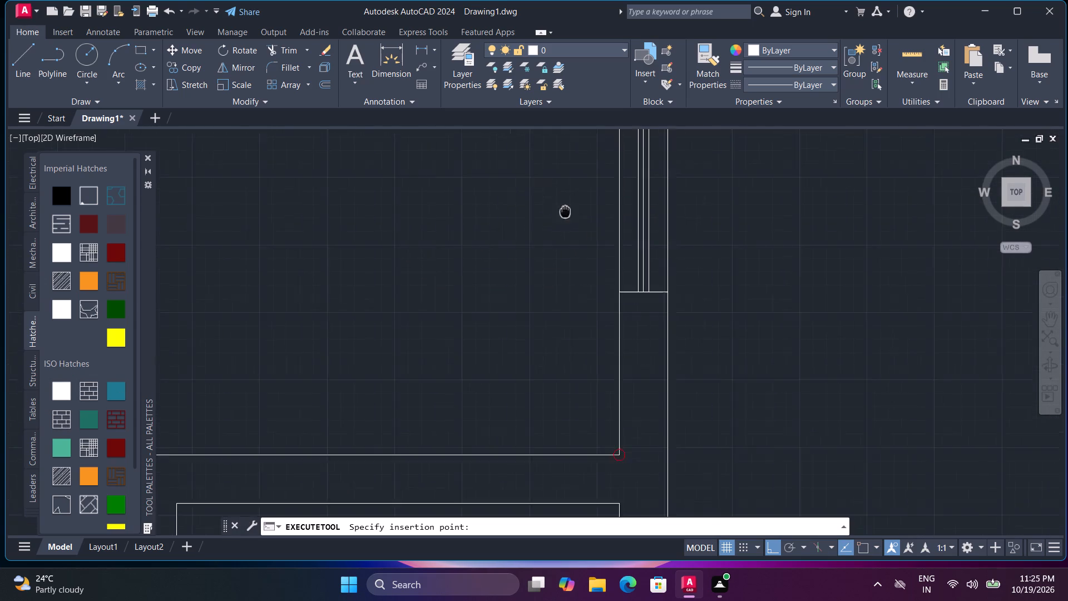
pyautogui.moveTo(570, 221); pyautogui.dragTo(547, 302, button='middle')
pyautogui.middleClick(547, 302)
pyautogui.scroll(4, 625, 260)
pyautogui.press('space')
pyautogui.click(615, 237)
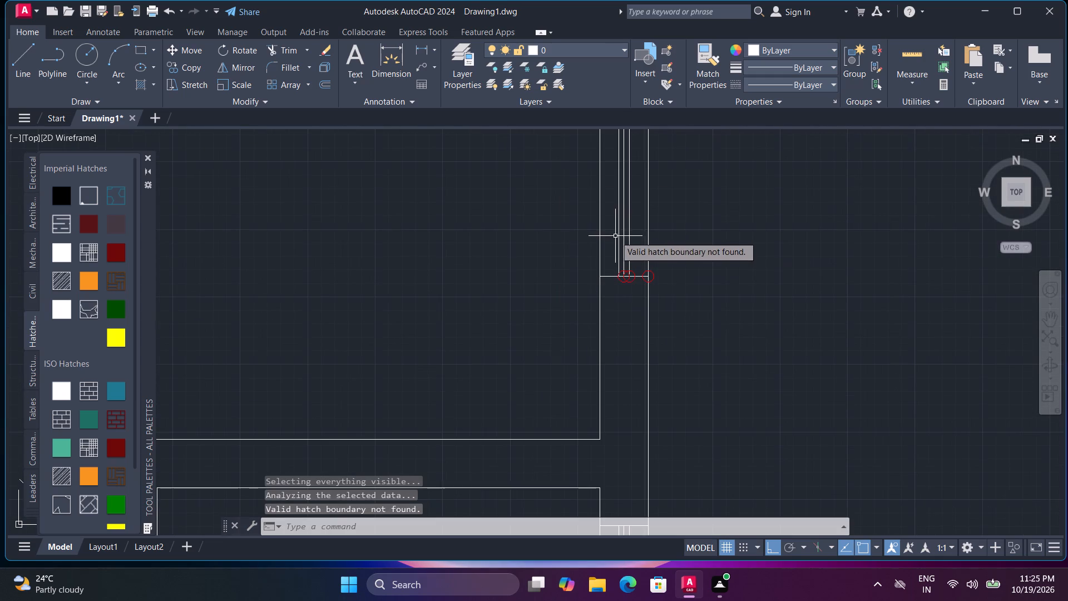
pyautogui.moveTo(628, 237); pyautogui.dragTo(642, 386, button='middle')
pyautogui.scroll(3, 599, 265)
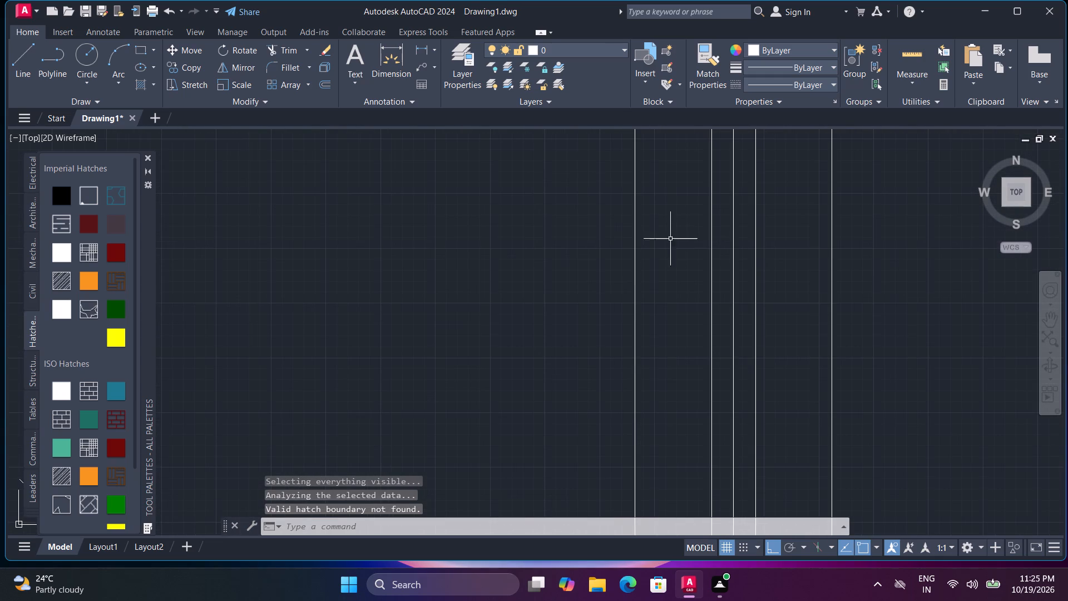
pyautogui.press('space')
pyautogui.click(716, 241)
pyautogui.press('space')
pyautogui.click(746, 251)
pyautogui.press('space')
# Fill the right wall section below the upper-right room's window, with its connected horizontal wall and partition, using the solid hatch.
pyautogui.scroll(-4, 685, 247)
pyautogui.moveTo(714, 291); pyautogui.dragTo(696, 204, button='middle')
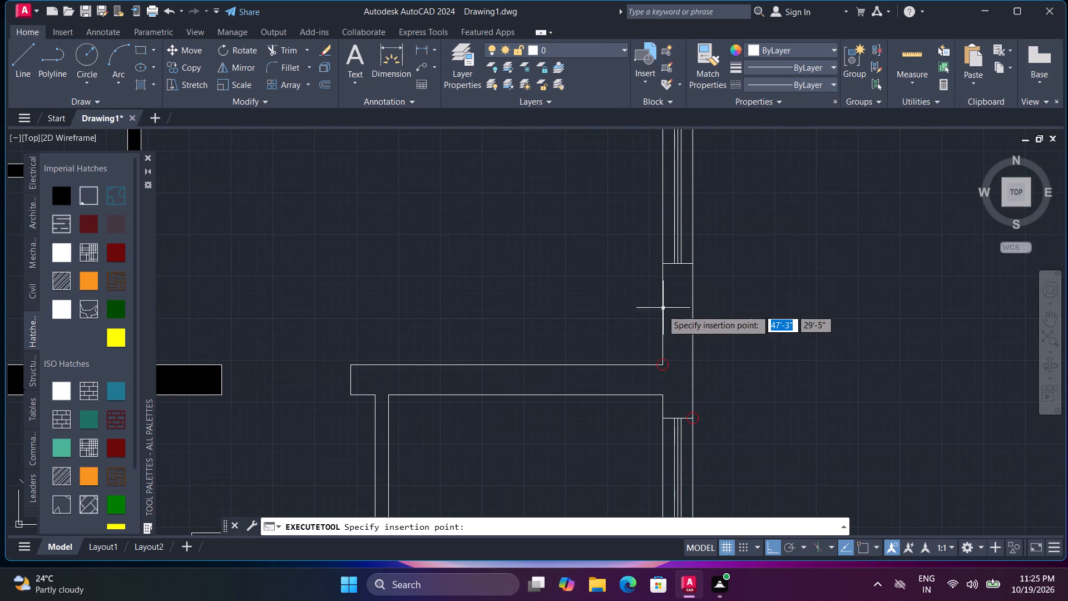
pyautogui.press('space')
pyautogui.click(679, 321)
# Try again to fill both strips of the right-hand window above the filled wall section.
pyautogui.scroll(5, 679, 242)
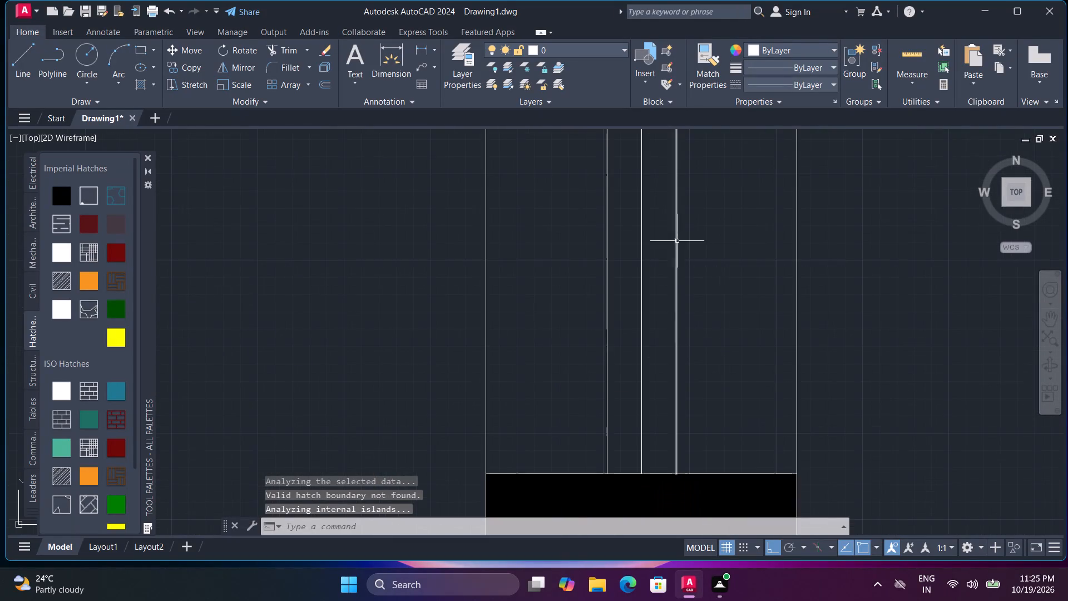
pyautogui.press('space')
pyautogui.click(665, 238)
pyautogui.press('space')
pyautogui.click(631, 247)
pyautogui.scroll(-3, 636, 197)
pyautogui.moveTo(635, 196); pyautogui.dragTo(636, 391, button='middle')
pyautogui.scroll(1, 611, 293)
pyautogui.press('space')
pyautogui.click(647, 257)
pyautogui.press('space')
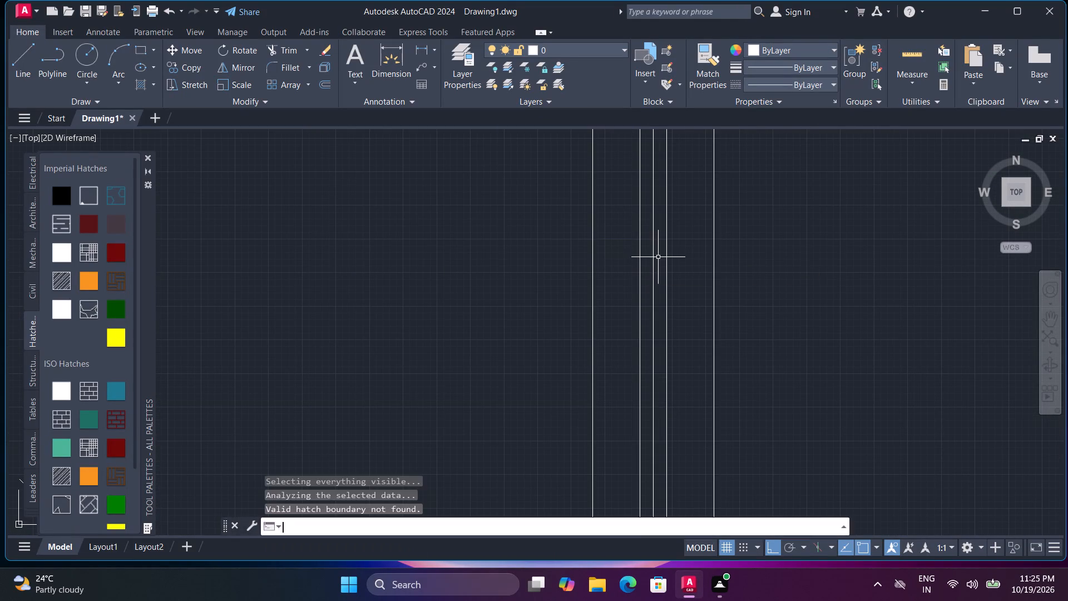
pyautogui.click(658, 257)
# Fill both narrow strips of the upper-right room's right-hand window just below the filled corner wall.
pyautogui.scroll(-3, 659, 254)
pyautogui.moveTo(657, 246); pyautogui.dragTo(626, 401, button='middle')
pyautogui.scroll(1, 625, 348)
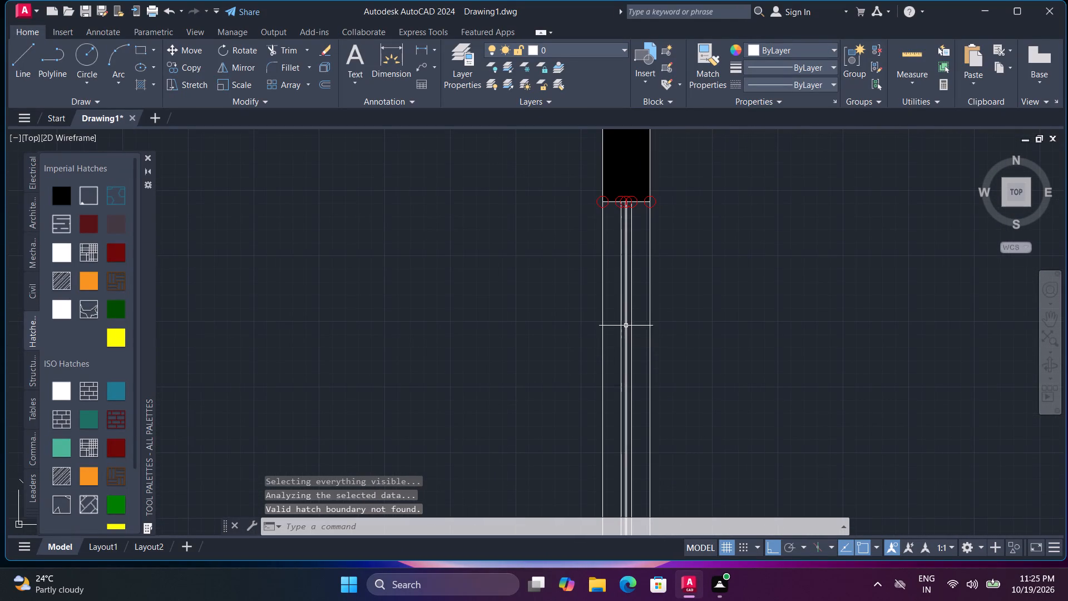
pyautogui.press('space')
pyautogui.click(623, 312)
pyautogui.press('space')
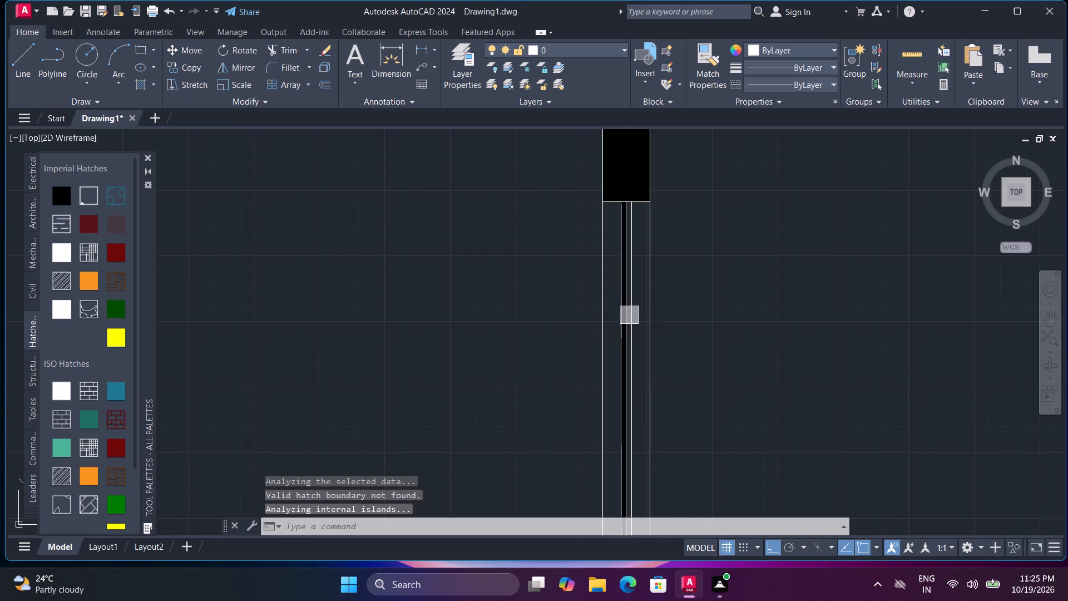
pyautogui.click(629, 316)
# Fill the wall section between the right wall's two small windows, including its L-shaped partition, with the solid hatch.
pyautogui.scroll(-2, 629, 336)
pyautogui.moveTo(629, 342); pyautogui.dragTo(647, 115, button='middle')
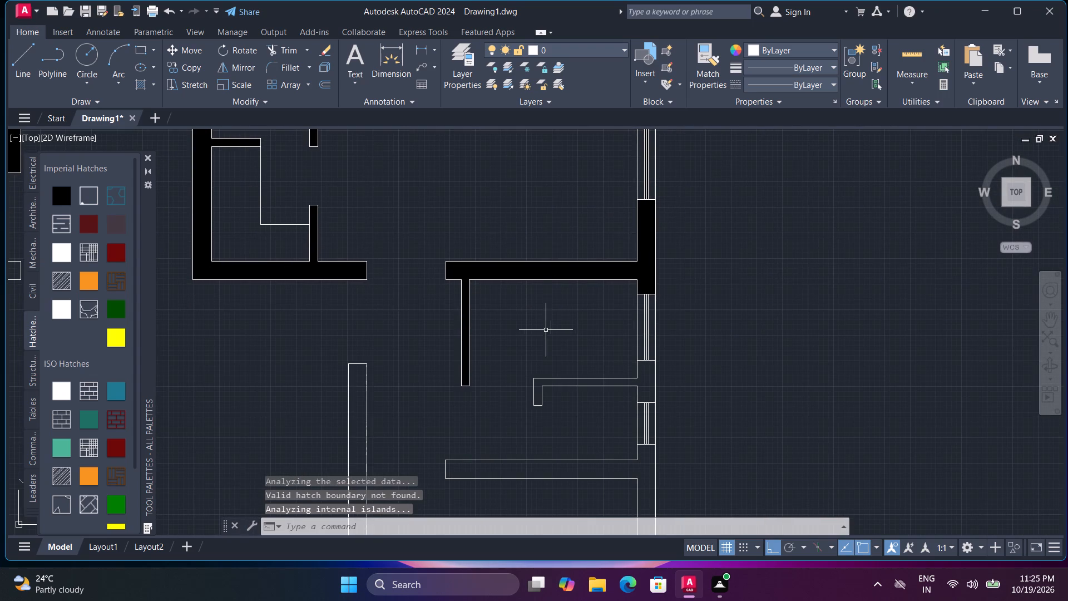
pyautogui.moveTo(546, 338); pyautogui.dragTo(492, 249, button='middle')
pyautogui.press('space')
pyautogui.click(591, 293)
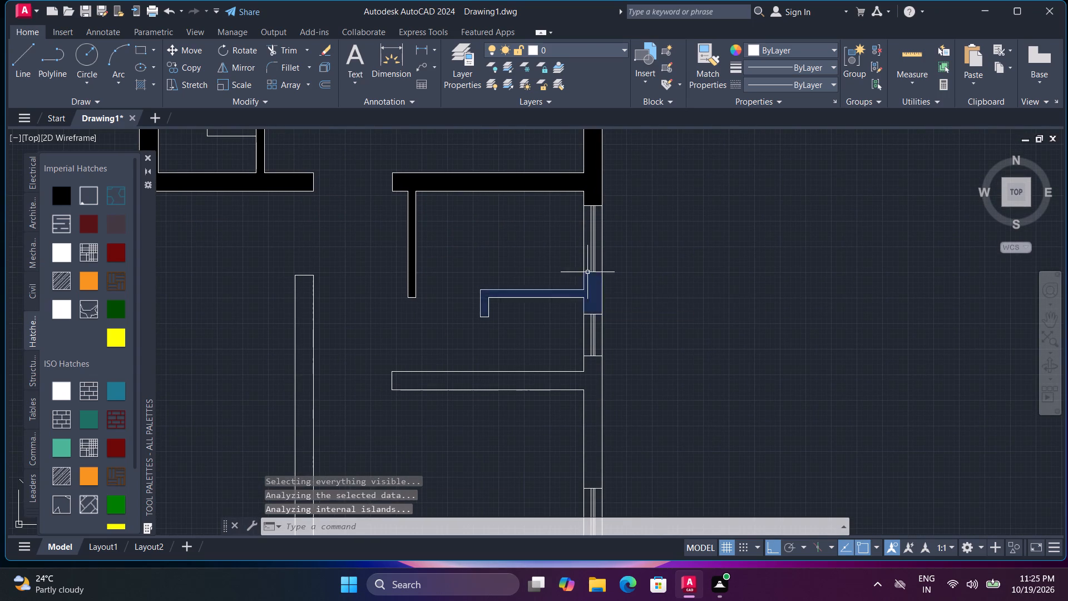
# Fill both strips of the upper of the two small right-wall windows with the solid hatch.
pyautogui.scroll(4, 584, 264)
pyautogui.press('space')
pyautogui.click(621, 266)
pyautogui.press('space')
pyautogui.click(636, 276)
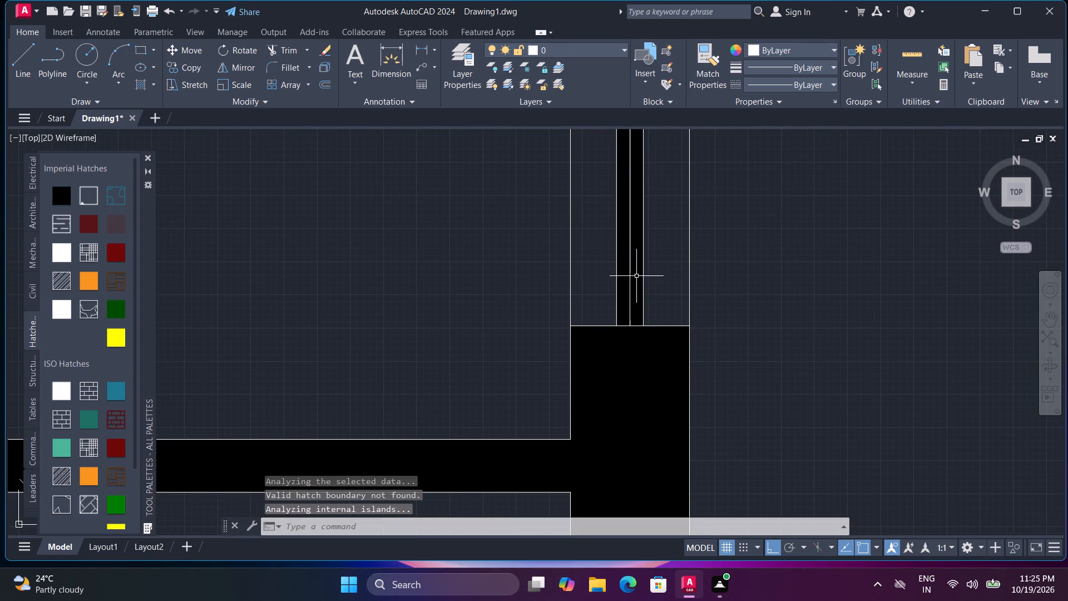
# Fill both strips of the lower of the two small right-wall windows with the solid hatch.
pyautogui.scroll(-3, 629, 332)
pyautogui.moveTo(626, 354); pyautogui.dragTo(626, 161, button='middle')
pyautogui.scroll(3, 629, 204)
pyautogui.press('space')
pyautogui.click(626, 228)
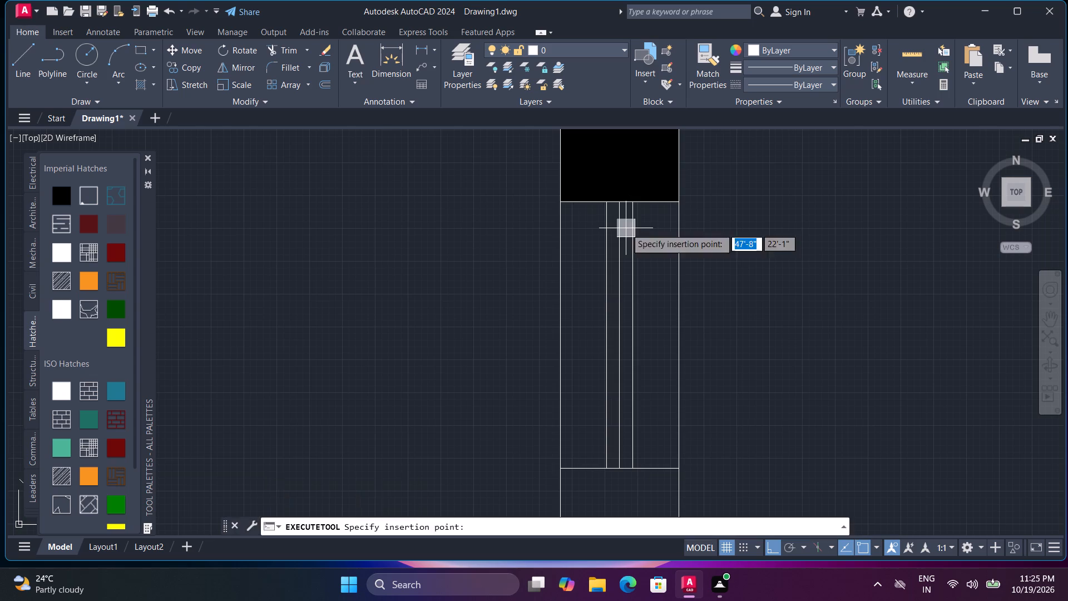
pyautogui.press('space')
pyautogui.click(614, 230)
# Fill the right wall section below the small windows together with its horizontal partition using the solid hatch.
pyautogui.scroll(-3, 616, 275)
pyautogui.moveTo(620, 336); pyautogui.dragTo(616, 201, button='middle')
pyautogui.press('space')
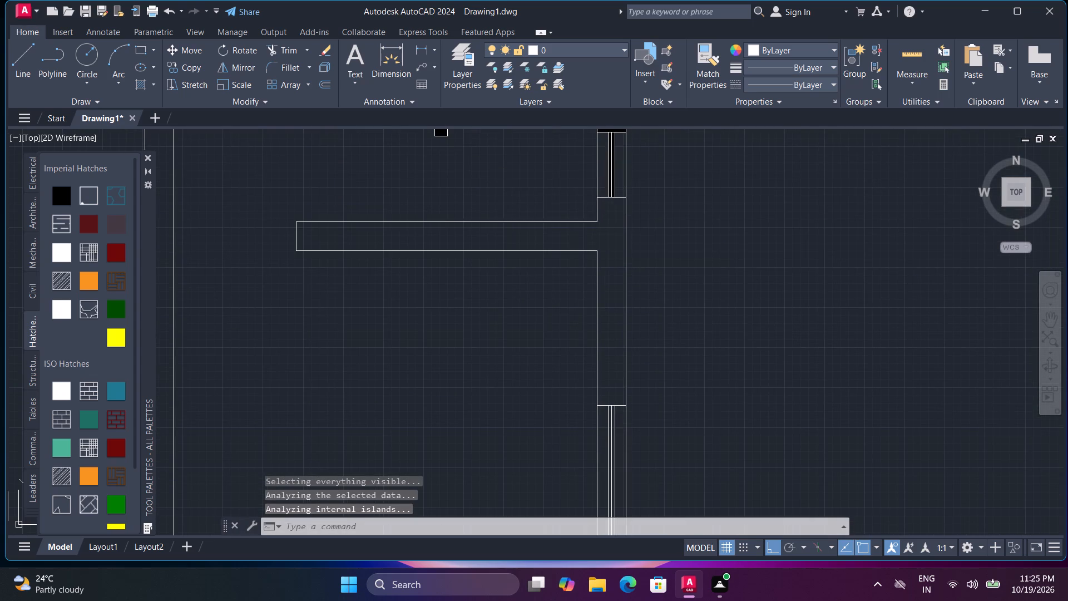
pyautogui.click(602, 245)
# Fill the lower-right room's long left wall and the connected bottom wall up to its window with the solid hatch.
pyautogui.scroll(-2, 607, 258)
pyautogui.moveTo(612, 326); pyautogui.dragTo(599, 271, button='middle')
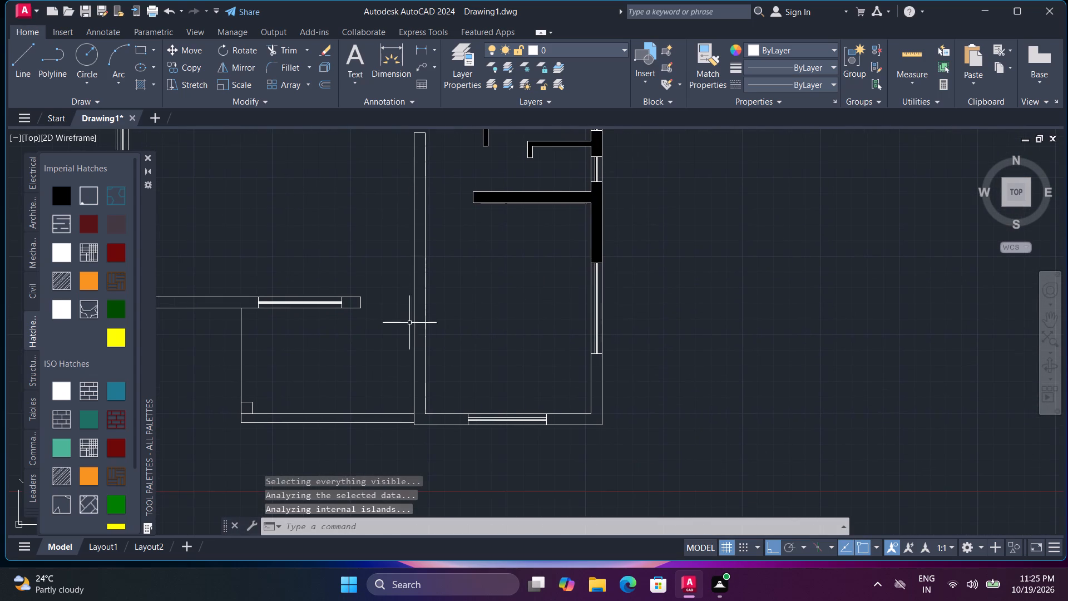
pyautogui.press('space')
pyautogui.click(419, 331)
pyautogui.scroll(3, 267, 414)
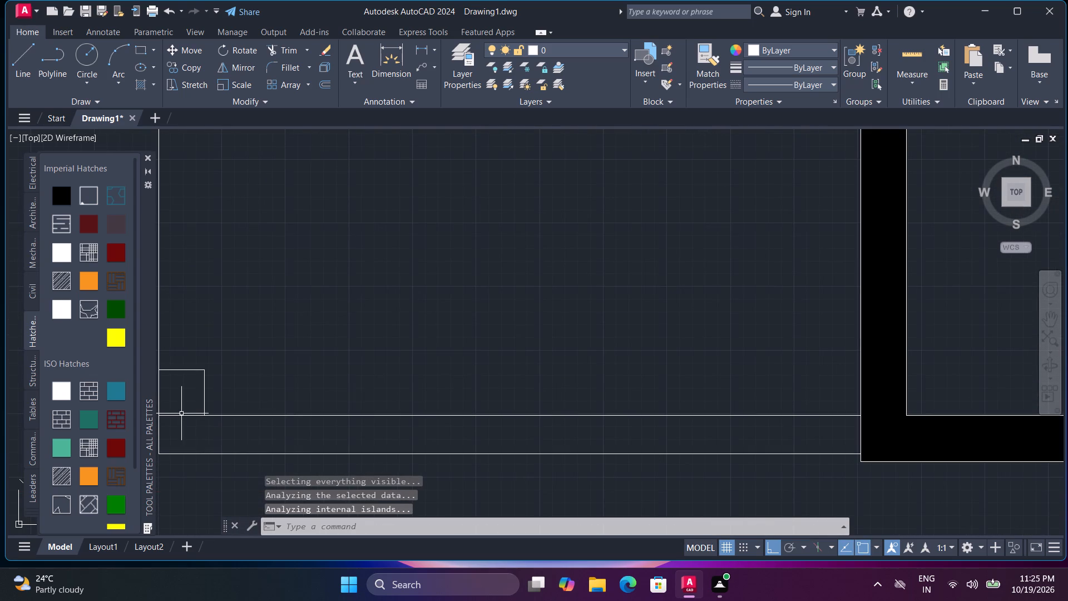
# Fill the small square column at the porch's lower-left corner with the solid hatch.
pyautogui.press('space')
pyautogui.click(189, 402)
# Fill the lower-right room's outer corner wall, from its bottom window round to its right-wall window, with the solid hatch.
pyautogui.scroll(-2, 282, 376)
pyautogui.moveTo(496, 344); pyautogui.dragTo(369, 275, button='middle')
pyautogui.scroll(1, 595, 336)
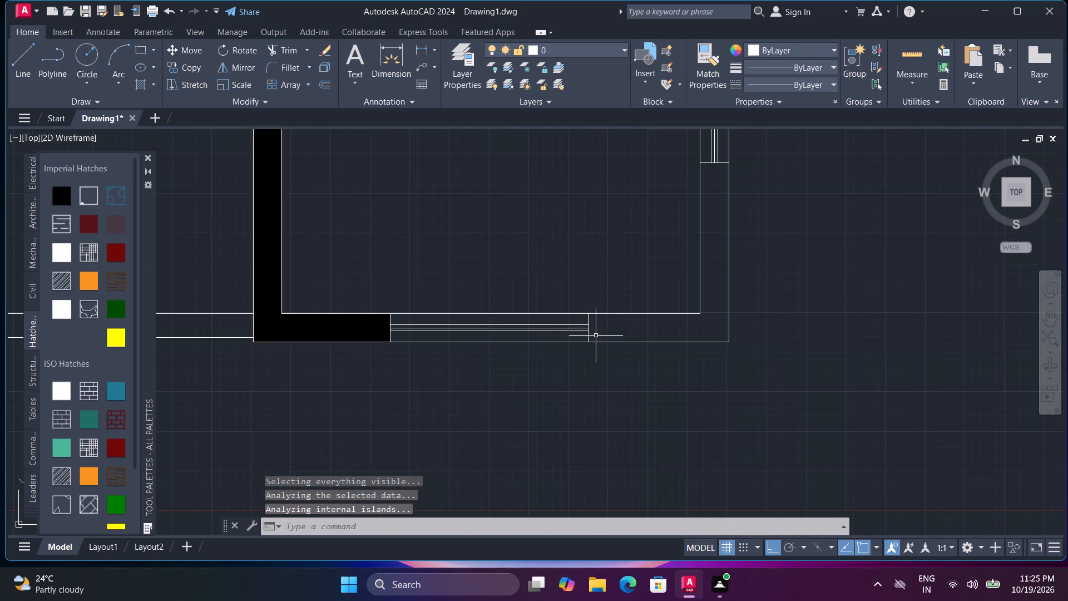
pyautogui.press('space')
pyautogui.click(637, 331)
# Fill both strips of the lower-right room's bottom window with the solid hatch.
pyautogui.scroll(2, 562, 332)
pyautogui.press('space')
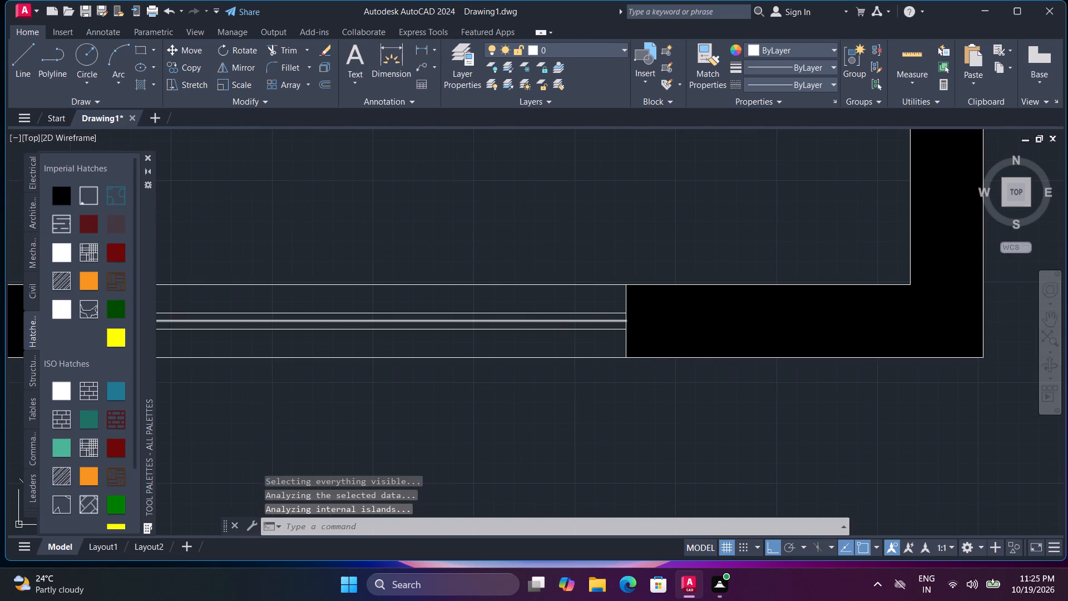
pyautogui.click(561, 319)
pyautogui.press('space')
pyautogui.click(563, 325)
# Fill both strips of the lower-right room's large right-wall window with the solid hatch.
pyautogui.scroll(-2, 600, 309)
pyautogui.moveTo(770, 198); pyautogui.dragTo(594, 374, button='middle')
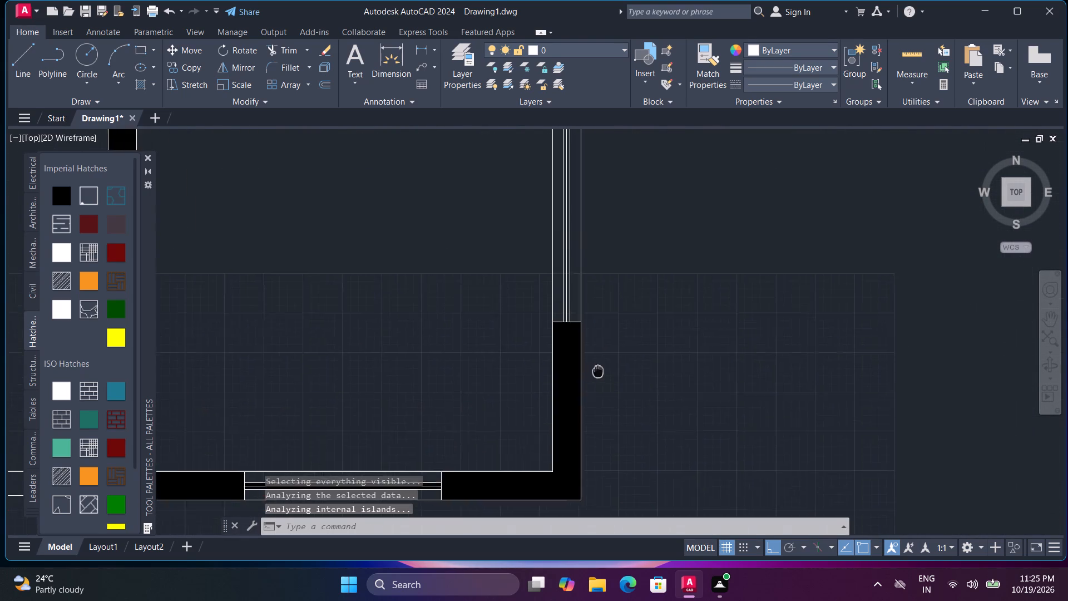
pyautogui.moveTo(594, 374); pyautogui.dragTo(590, 376, button='middle')
pyautogui.scroll(2, 584, 258)
pyautogui.press('space')
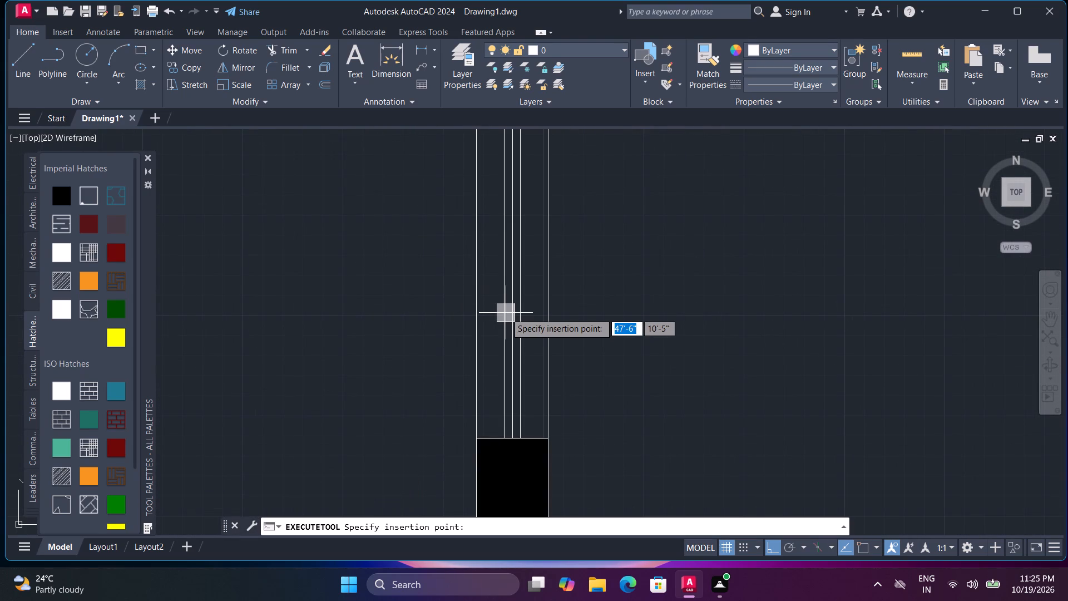
pyautogui.click(507, 314)
pyautogui.press('space')
pyautogui.click(514, 323)
# Fill the short wall end to the right of the living room's bottom window with the solid hatch.
pyautogui.scroll(-3, 512, 328)
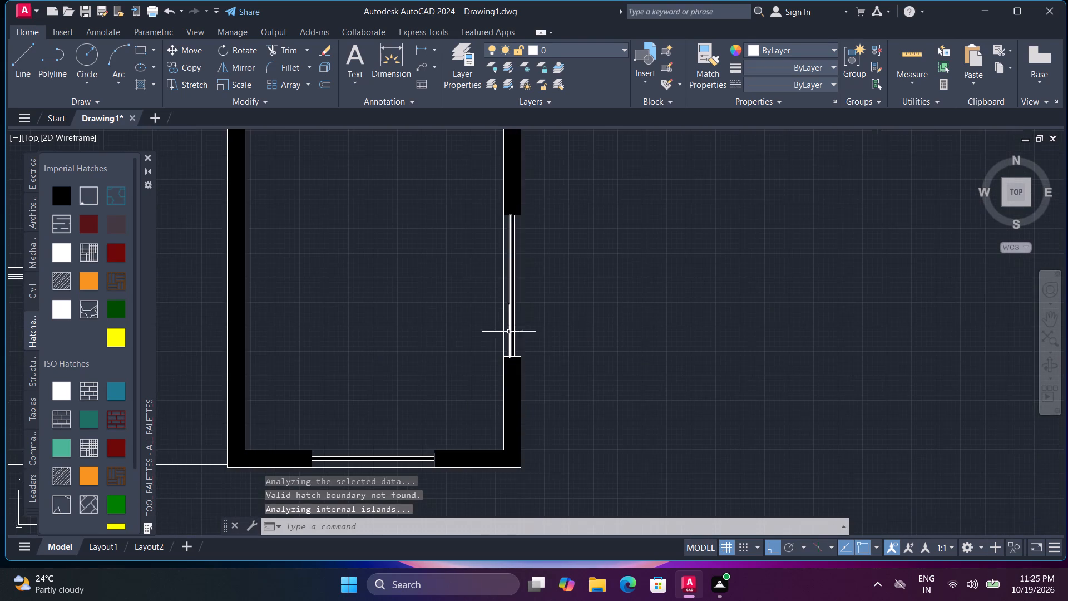
pyautogui.scroll(-2, 469, 317)
pyautogui.scroll(5, 504, 205)
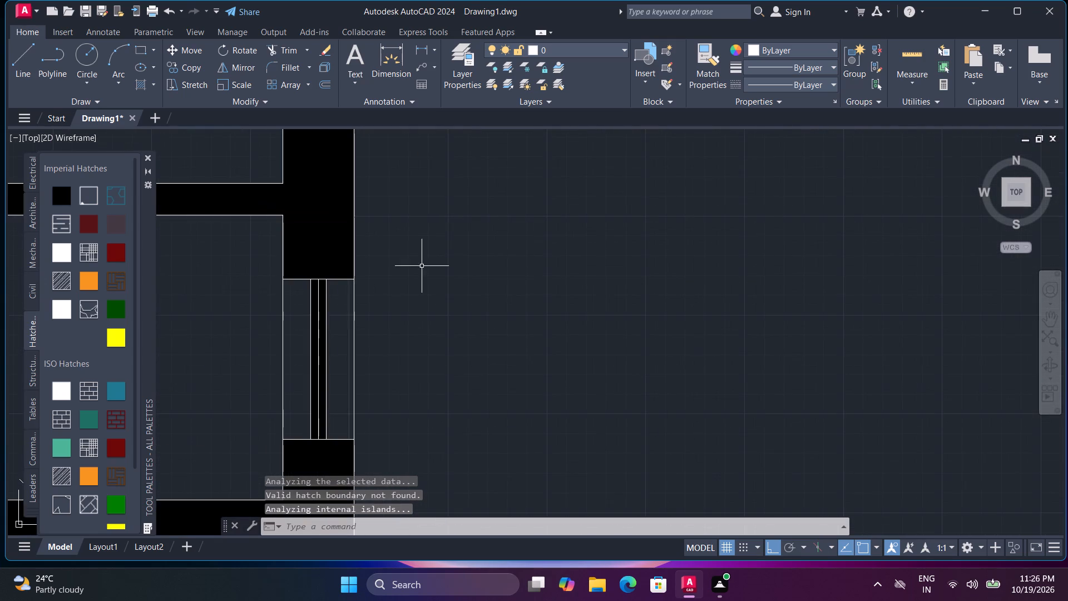
pyautogui.scroll(-3, 327, 304)
pyautogui.scroll(-1, 261, 438)
pyautogui.moveTo(249, 426); pyautogui.dragTo(620, 211, button='middle')
pyautogui.middleClick(621, 211)
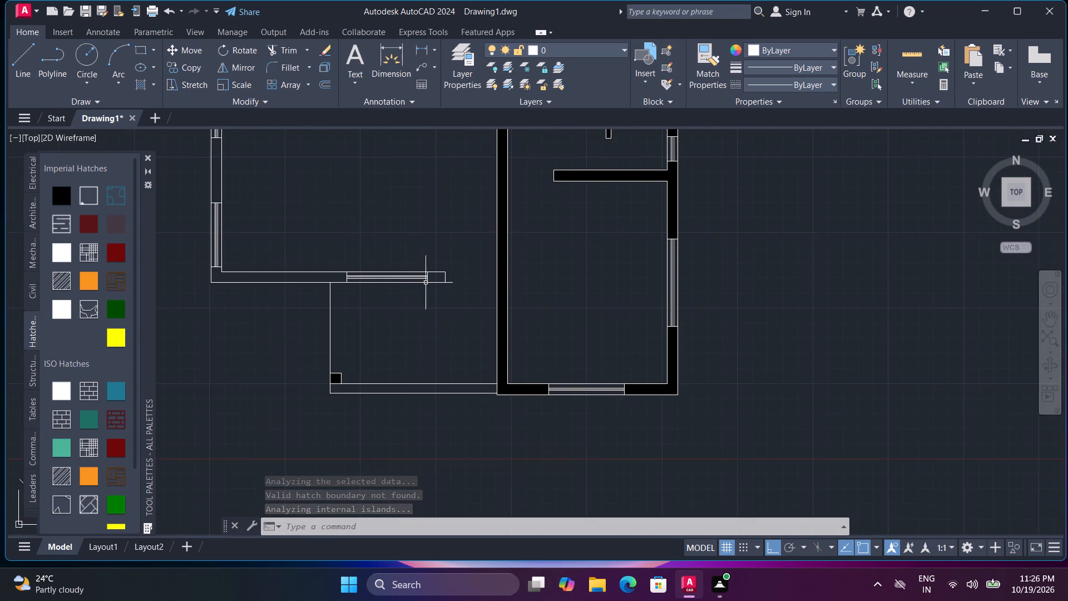
pyautogui.scroll(3, 388, 293)
pyautogui.press('space')
pyautogui.click(571, 216)
# Fill both strips of the living room's bottom window with the solid hatch.
pyautogui.press('space')
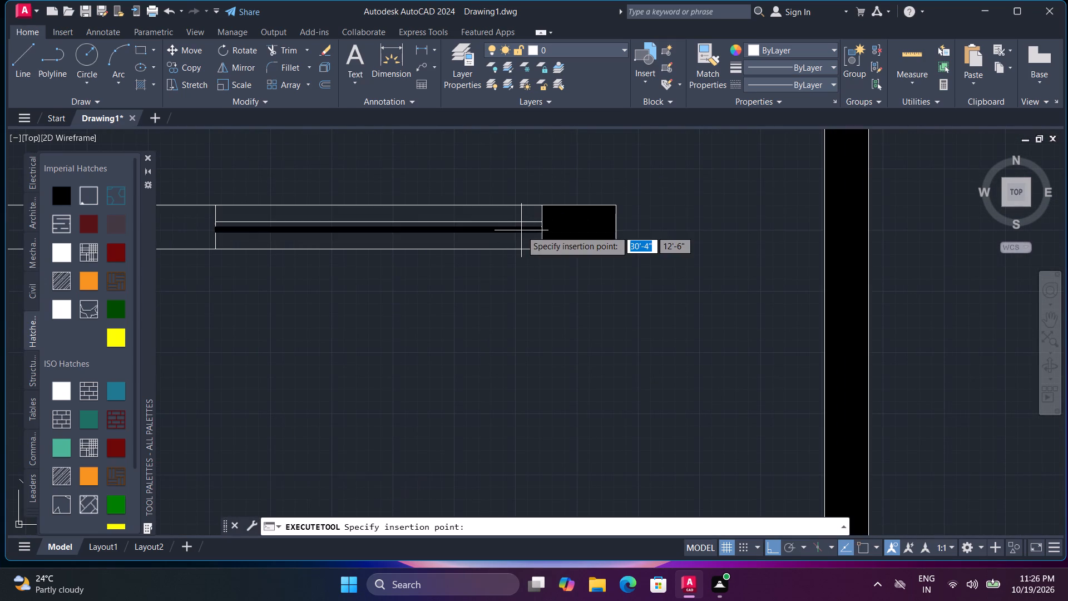
pyautogui.click(521, 230)
pyautogui.press('space')
pyautogui.click(522, 224)
# Fill the living room's bottom wall left of the window, including its lower-left corner, with the solid hatch.
pyautogui.scroll(-2, 291, 284)
pyautogui.moveTo(294, 290); pyautogui.dragTo(416, 268, button='middle')
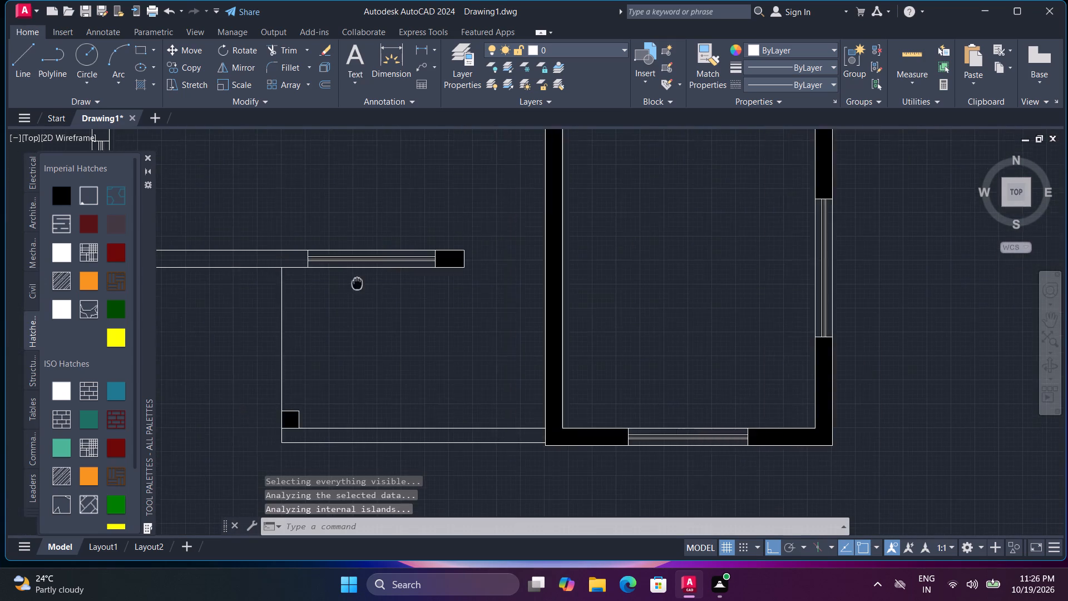
pyautogui.moveTo(416, 268); pyautogui.dragTo(617, 253, button='middle')
pyautogui.press('space')
pyautogui.click(498, 230)
# Fill the wall section between the two windows of the living room's left wall with the solid hatch.
pyautogui.scroll(-2, 486, 214)
pyautogui.moveTo(481, 211); pyautogui.dragTo(479, 367, button='middle')
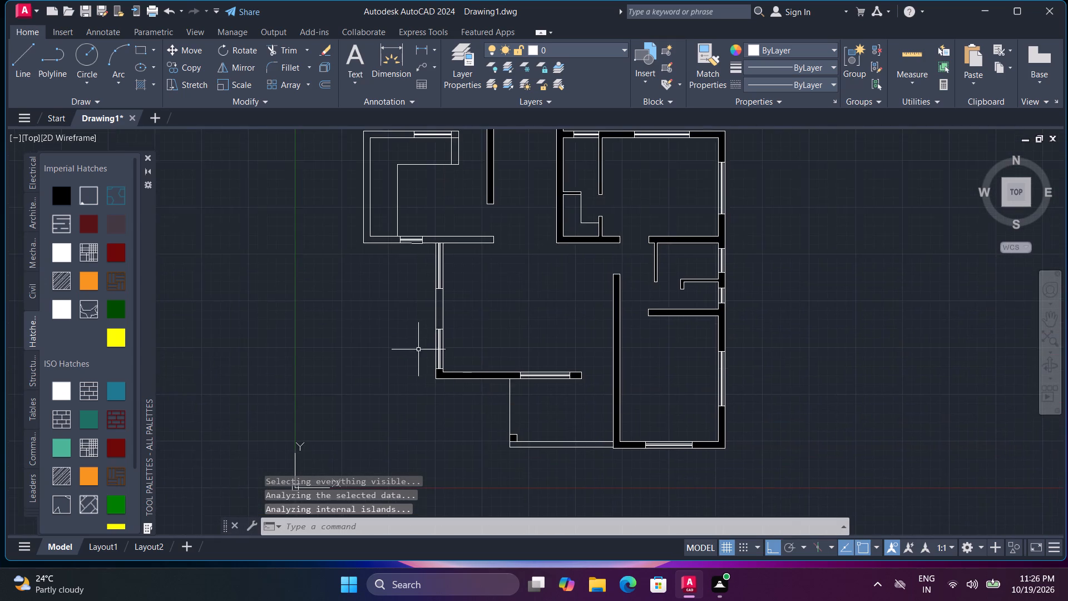
pyautogui.scroll(4, 413, 344)
pyautogui.click(545, 238)
pyautogui.click(544, 238)
pyautogui.press('space')
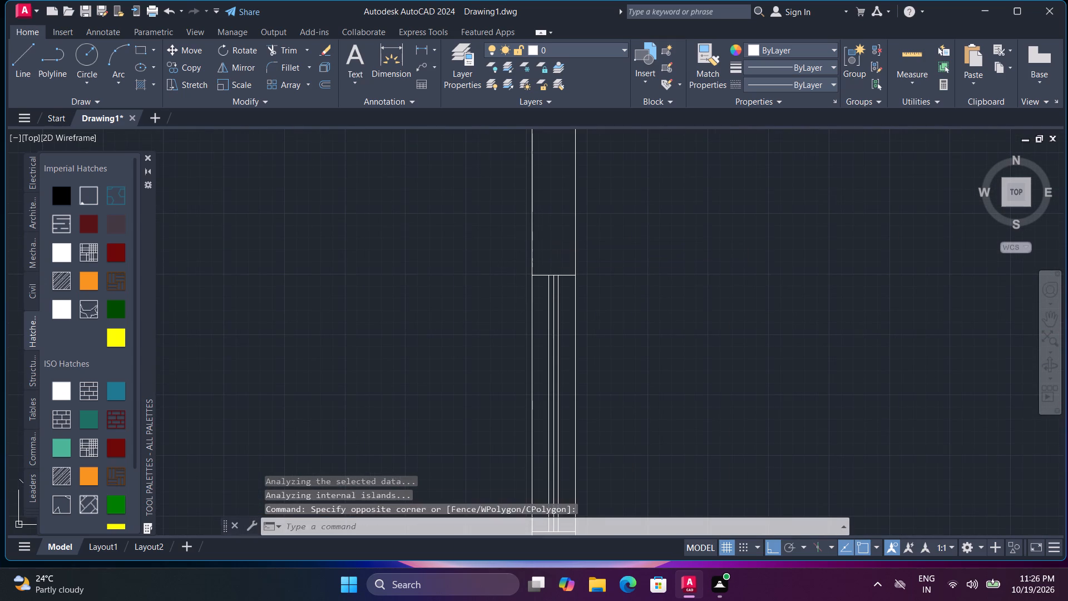
pyautogui.click(544, 239)
# Fill both strips of the lower window in the living room's left wall with the solid hatch.
pyautogui.click(550, 293)
pyautogui.press('space')
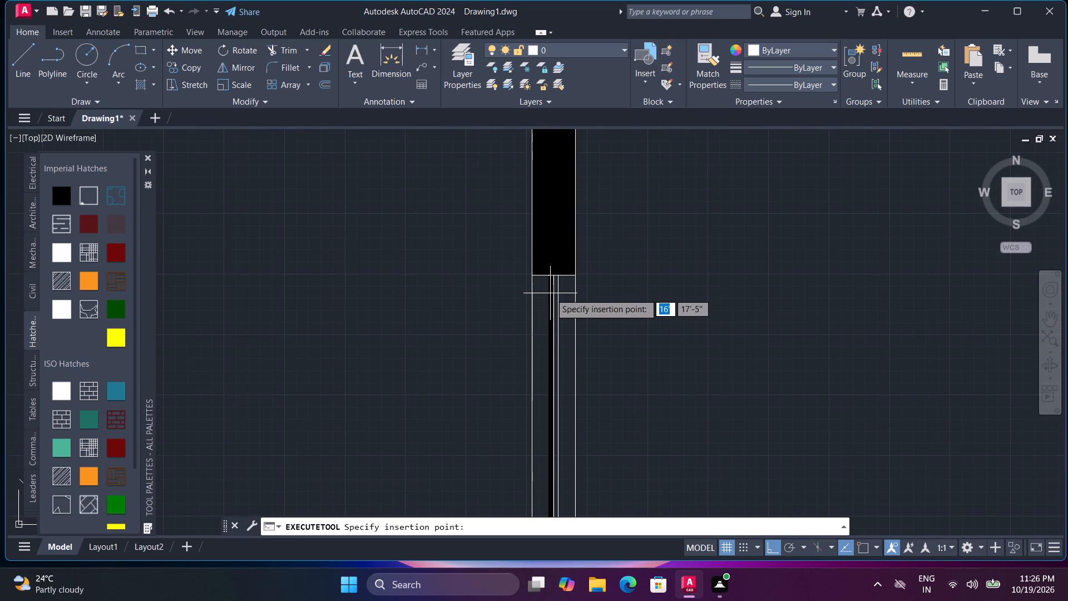
pyautogui.press('space')
pyautogui.click(555, 318)
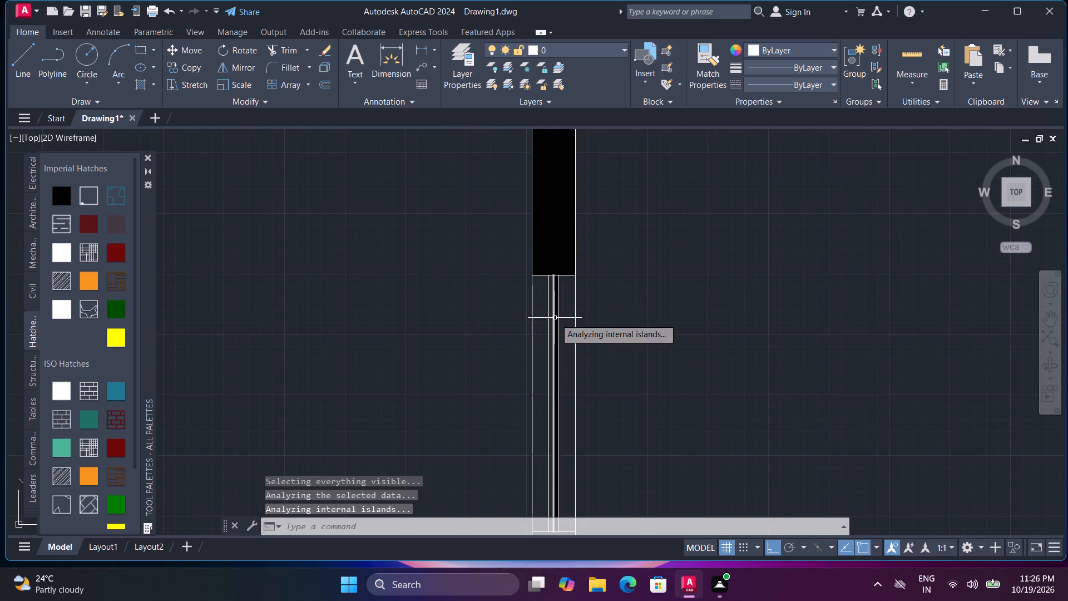
pyautogui.press('space')
pyautogui.click(552, 308)
# Fill both strips of the upper window in the living room's left wall with the solid hatch.
pyautogui.scroll(-3, 555, 304)
pyautogui.moveTo(555, 262); pyautogui.dragTo(549, 407, button='middle')
pyautogui.scroll(4, 539, 331)
pyautogui.press('space')
pyautogui.click(577, 316)
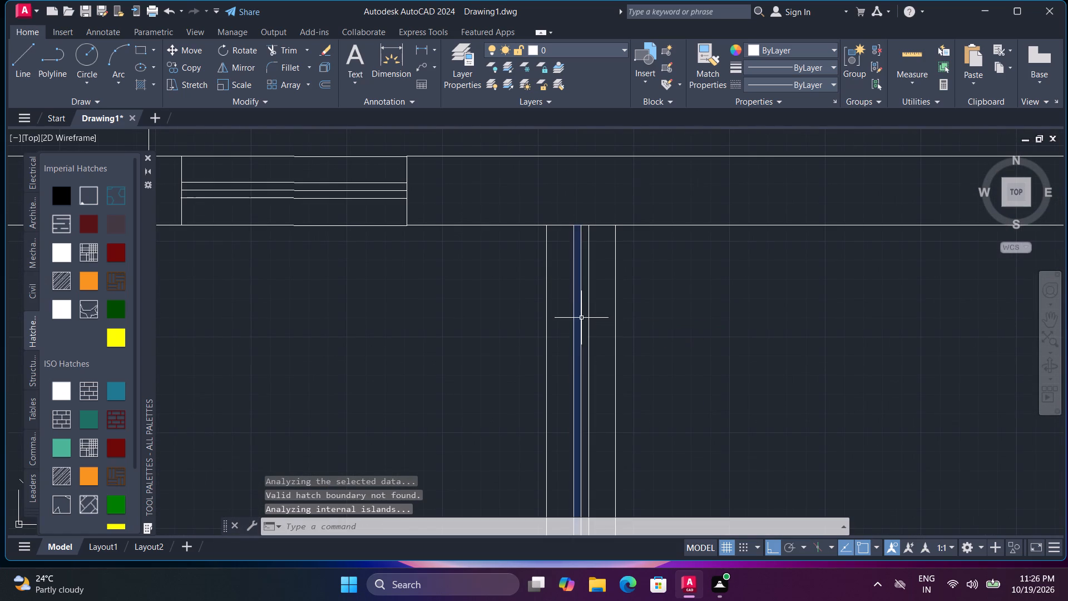
pyautogui.press('space')
pyautogui.click(586, 322)
# Fill the upper-left room's bottom wall to the right of its small window with the solid hatch.
pyautogui.press('space')
pyautogui.click(598, 203)
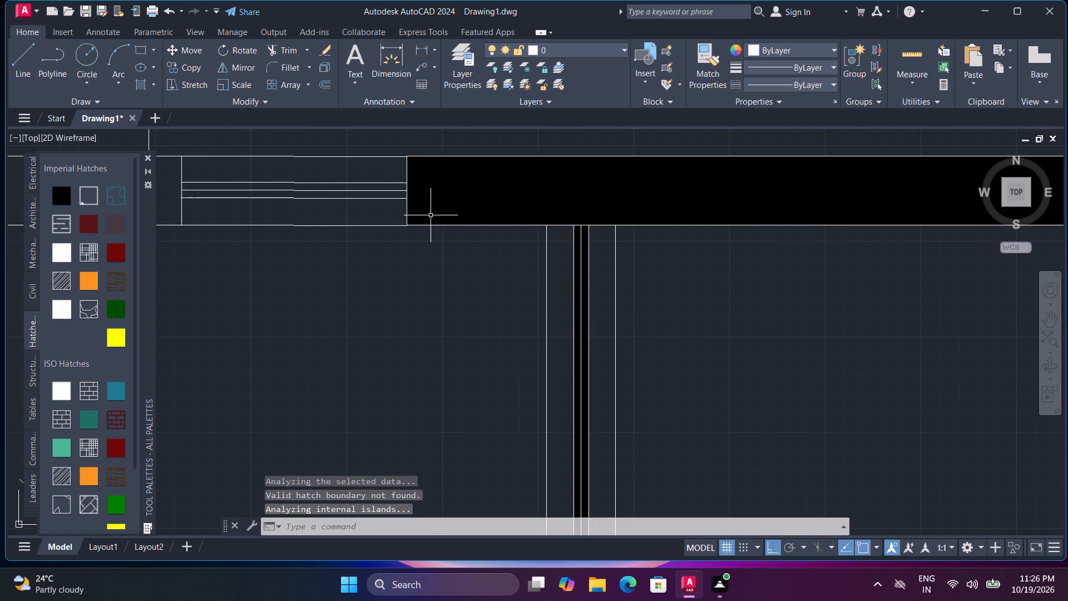
# Fill both strips of the small window in the upper-left room's bottom wall with the solid hatch.
pyautogui.press('space')
pyautogui.click(379, 196)
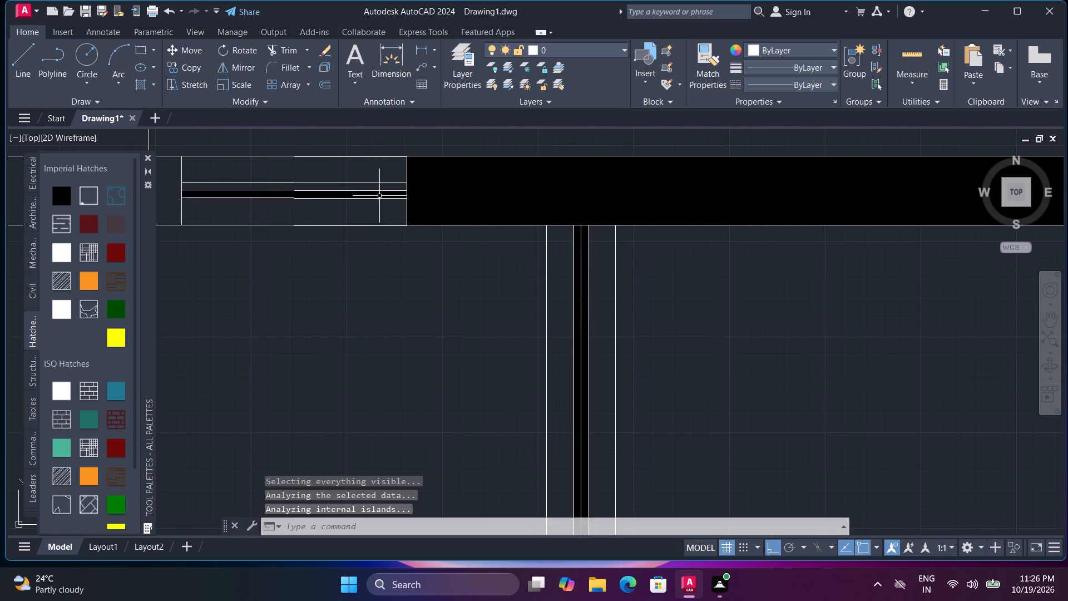
pyautogui.press('space')
pyautogui.click(378, 186)
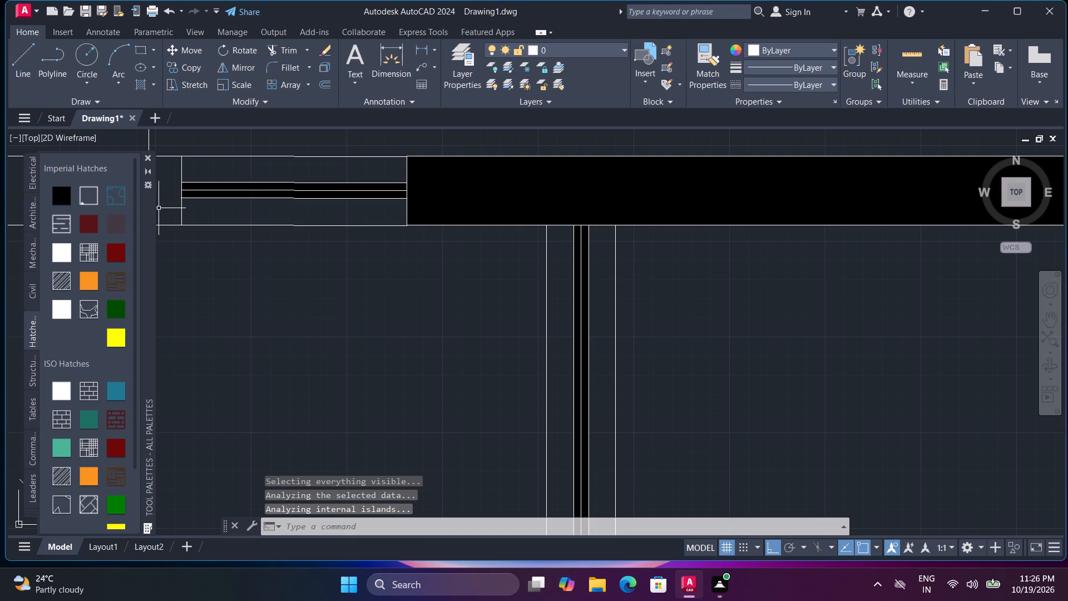
# Fill the upper-left room's left wall, joined to the bottom and top walls up to their windows, with the solid hatch.
pyautogui.press('space')
pyautogui.click(170, 211)
pyautogui.scroll(-3, 175, 210)
pyautogui.moveTo(206, 227); pyautogui.dragTo(535, 287, button='middle')
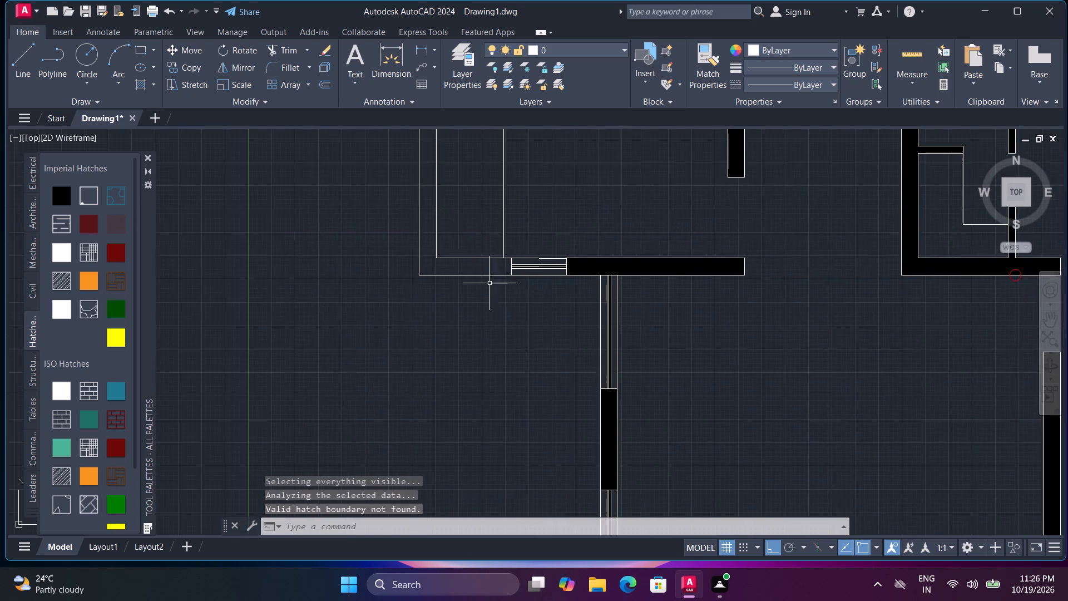
pyautogui.scroll(1, 483, 279)
pyautogui.press('space')
pyautogui.click(480, 251)
# Fill the square wall end to the right of the upper-left room's top window with the solid hatch.
pyautogui.scroll(-3, 486, 267)
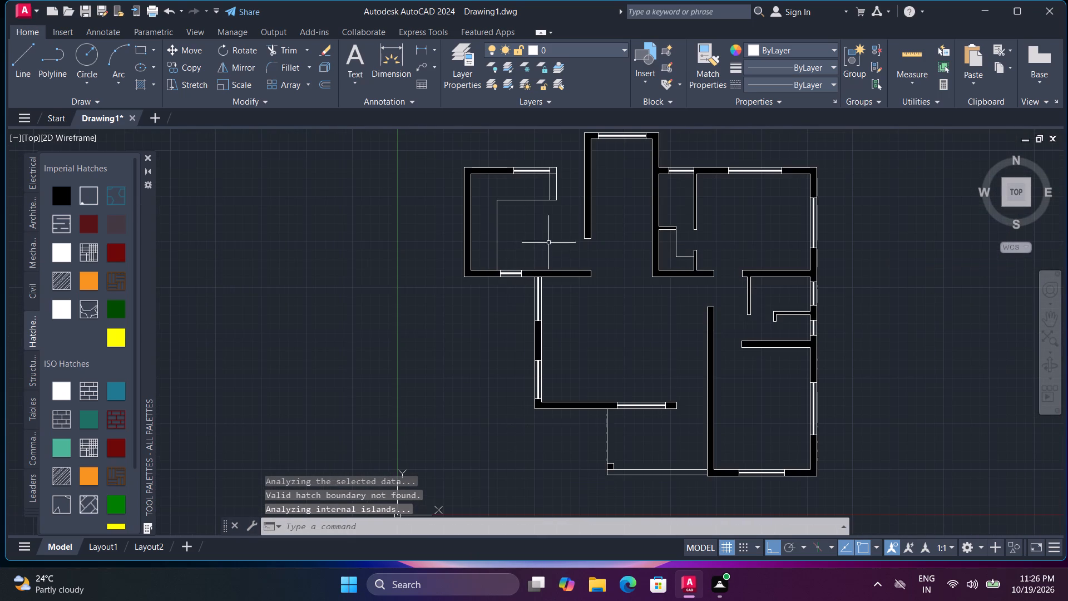
pyautogui.moveTo(566, 159); pyautogui.dragTo(547, 285, button='middle')
pyautogui.scroll(4, 538, 297)
pyautogui.press('space')
pyautogui.click(505, 296)
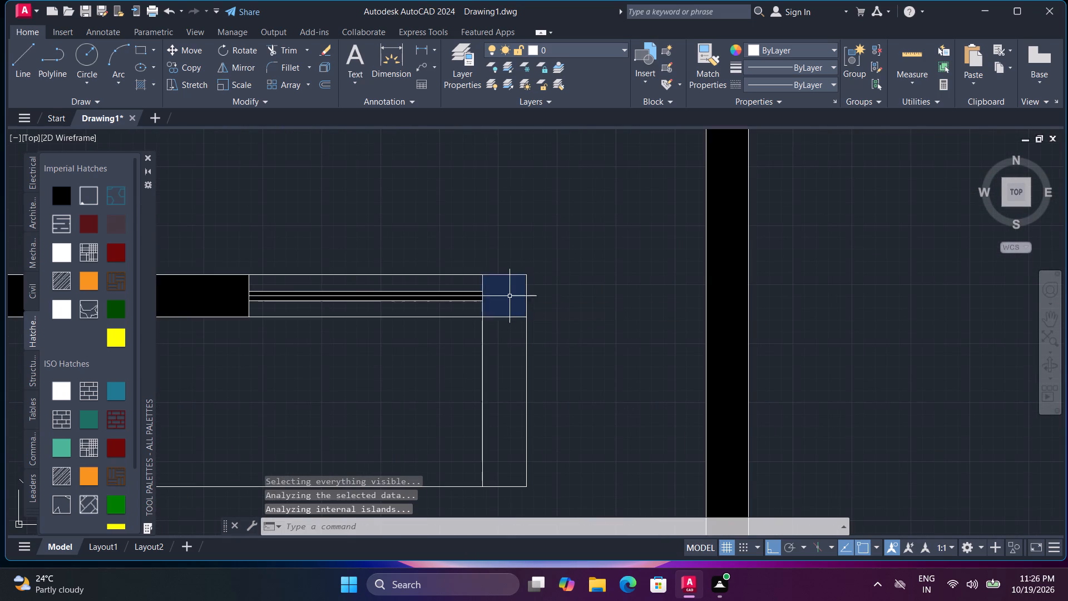
# Close the tool palettes to free the drawing area around the plan.
pyautogui.scroll(-2, 510, 297)
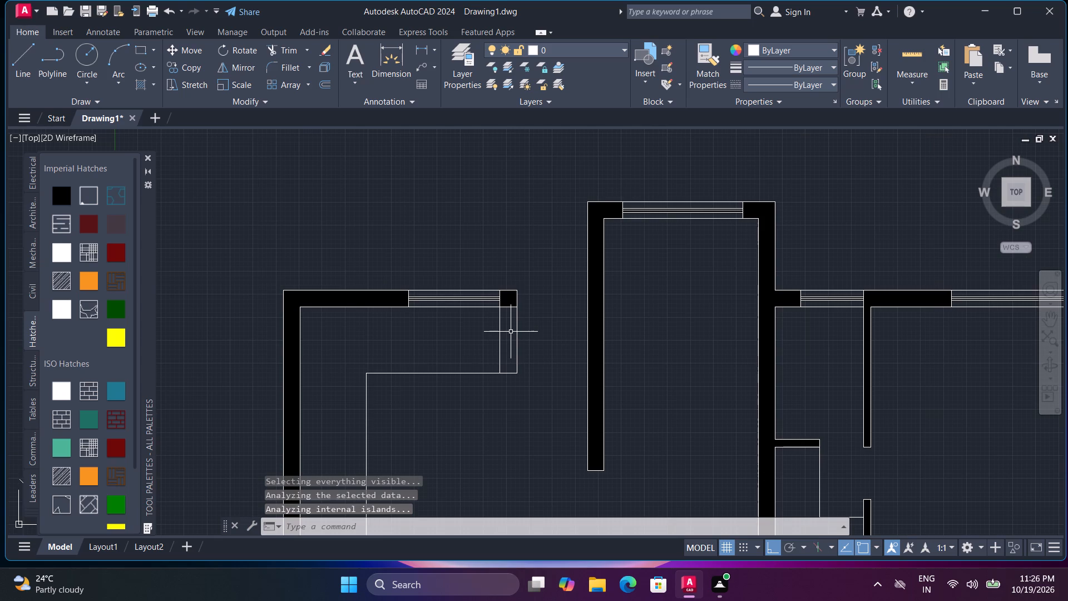
pyautogui.scroll(-1, 511, 333)
pyautogui.scroll(-1, 543, 372)
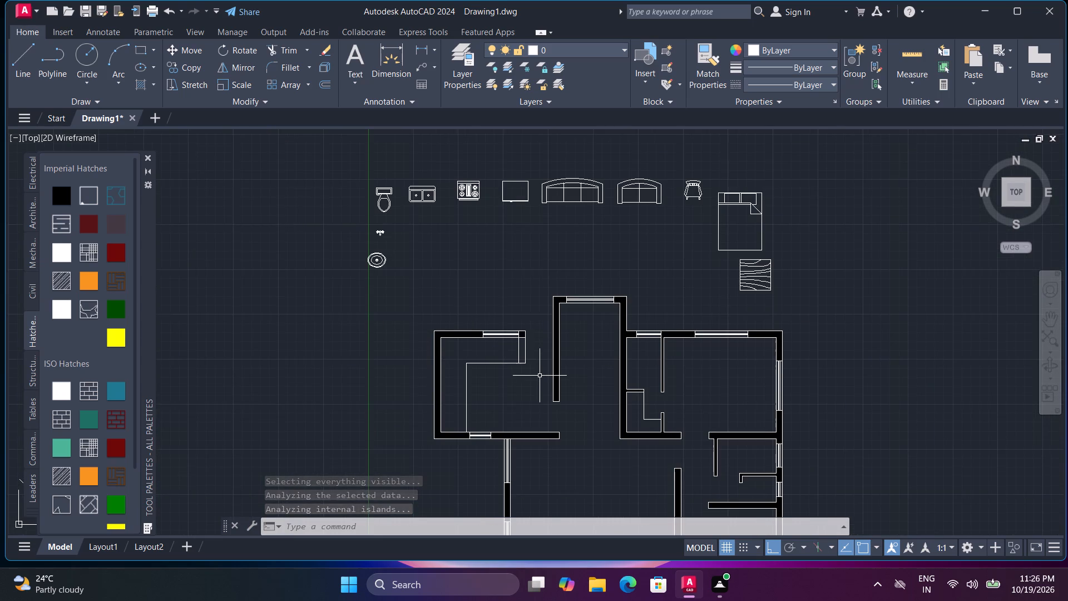
pyautogui.moveTo(538, 376); pyautogui.dragTo(523, 289, button='middle')
pyautogui.middleClick(523, 289)
pyautogui.scroll(-1, 523, 289)
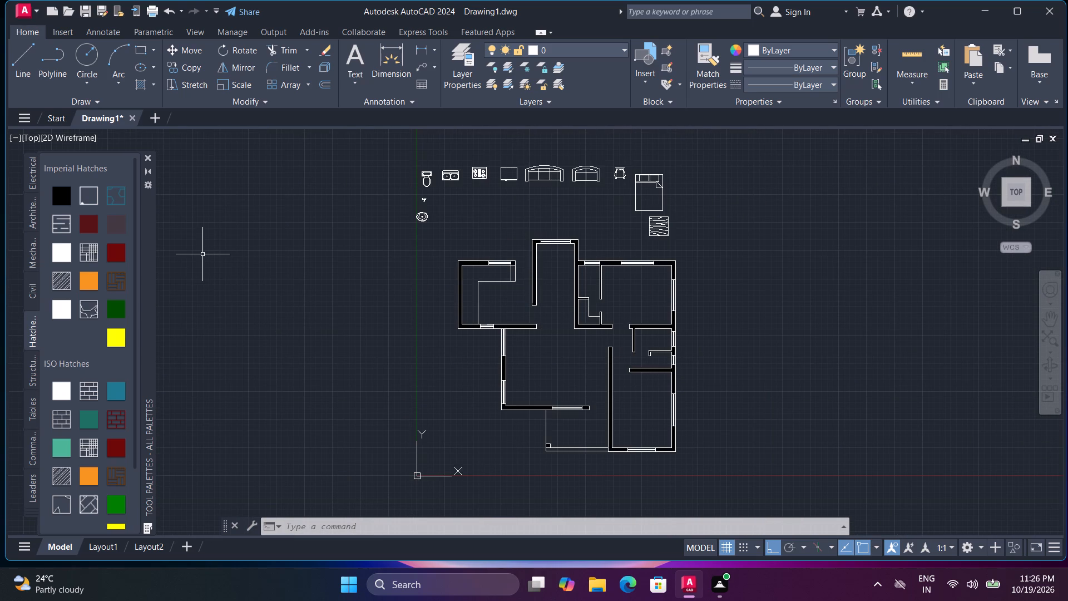
pyautogui.press('3')
pyautogui.hotkey('ctrl', '3')
pyautogui.press('Escape')
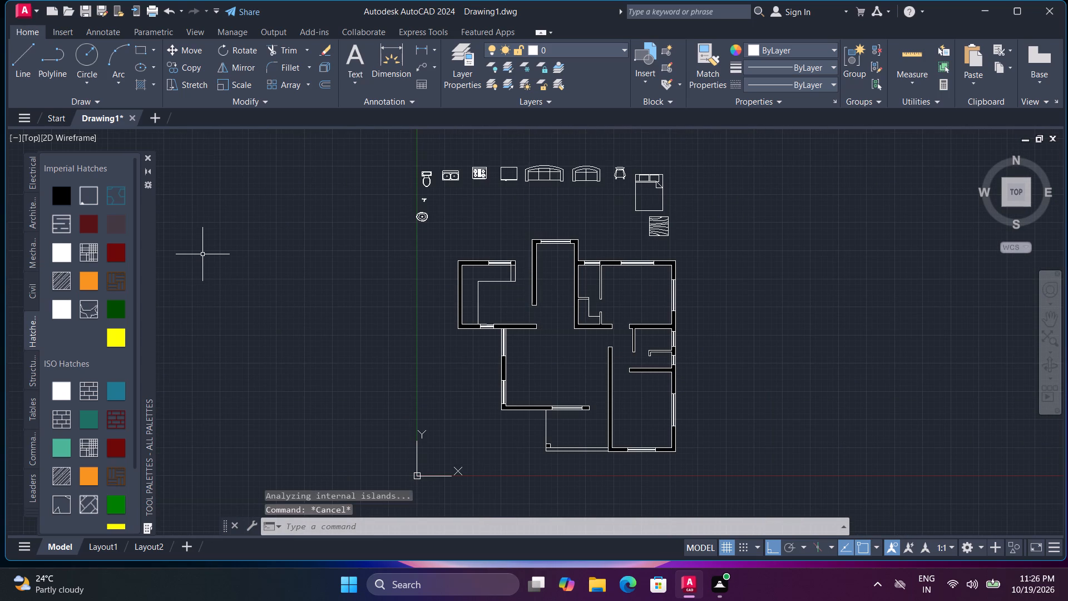
pyautogui.hotkey('ctrl', '3')
# Move the two-seat sofa from the block row above the plan into the living room's upper-left area, with Ortho off.
pyautogui.moveTo(558, 274); pyautogui.dragTo(492, 267, button='middle')
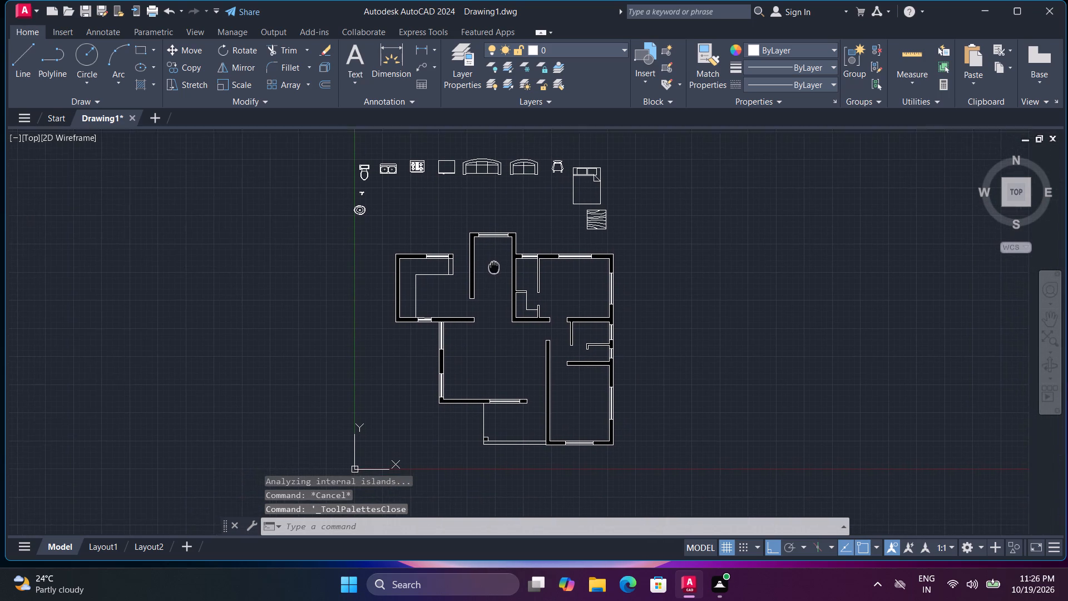
pyautogui.moveTo(492, 267); pyautogui.dragTo(490, 265, button='middle')
pyautogui.middleClick(490, 265)
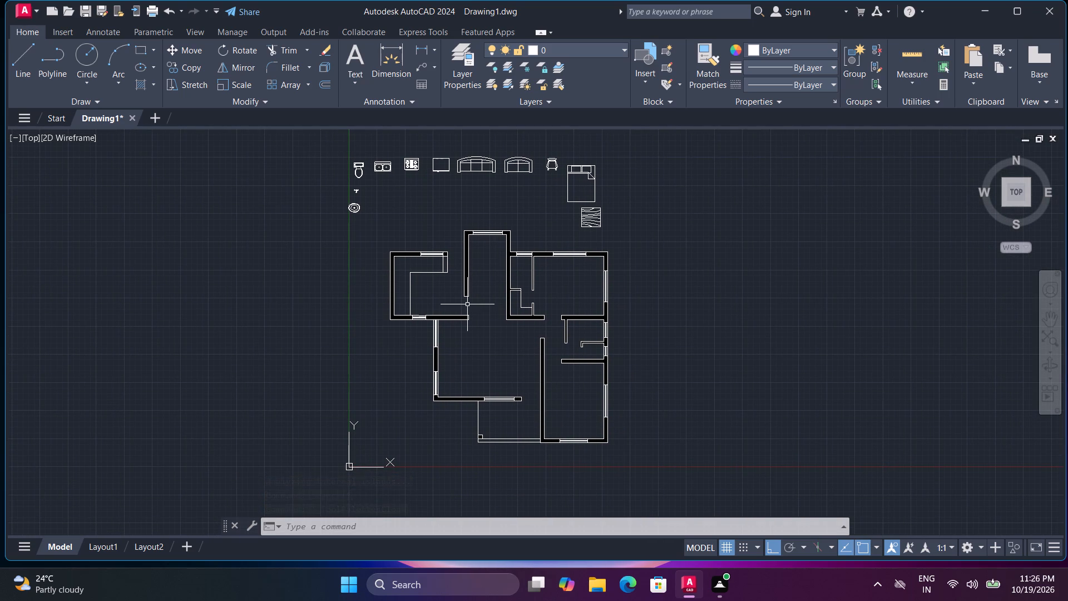
pyautogui.click(518, 164)
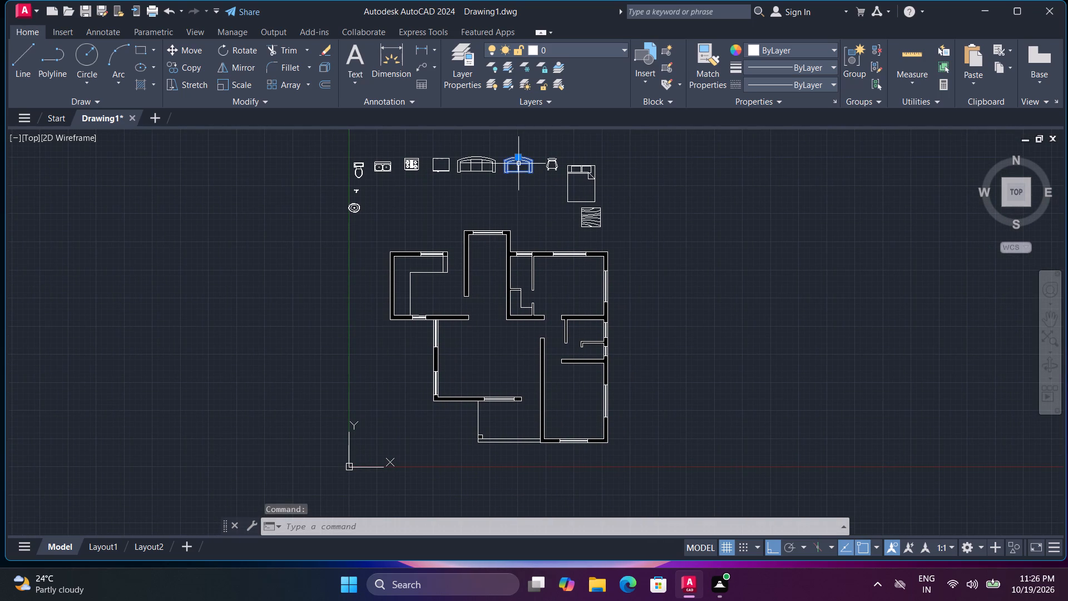
pyautogui.write('m')
pyautogui.press('space')
pyautogui.click(518, 164)
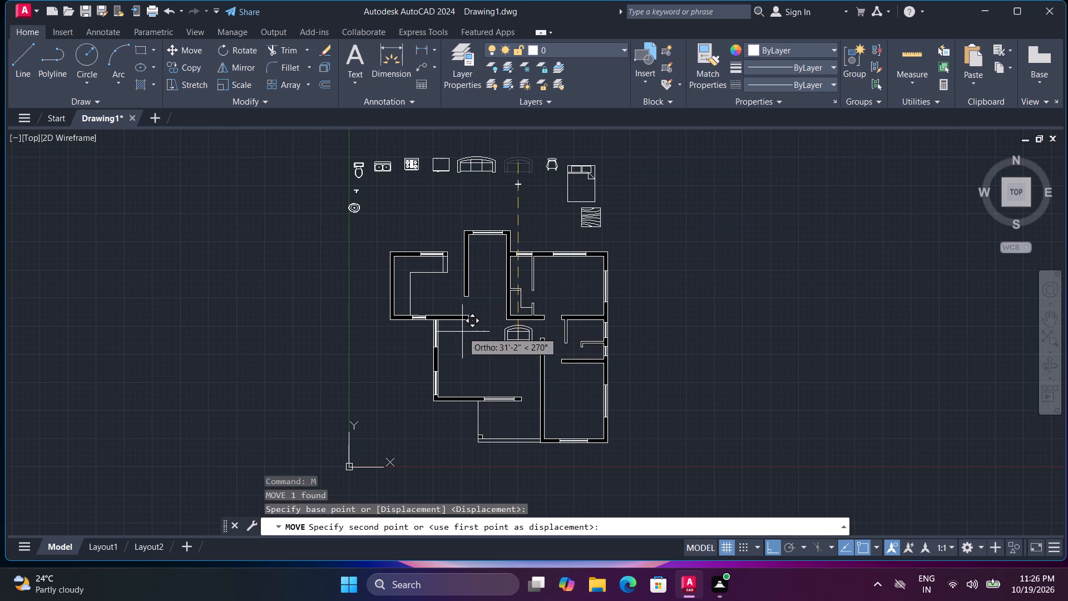
pyautogui.press('F8')
pyautogui.scroll(2, 455, 336)
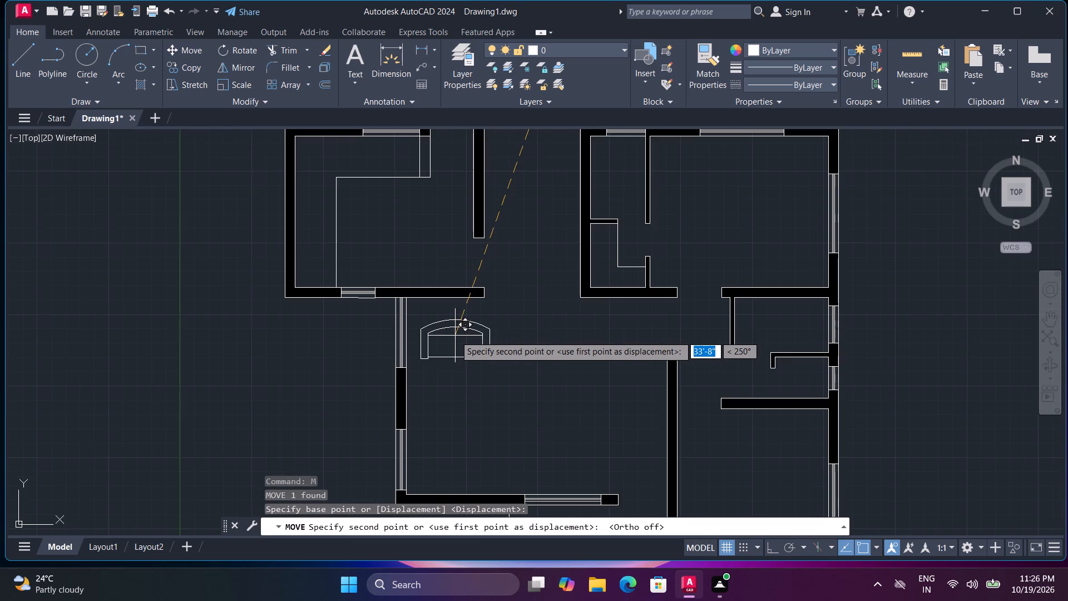
pyautogui.scroll(2, 458, 332)
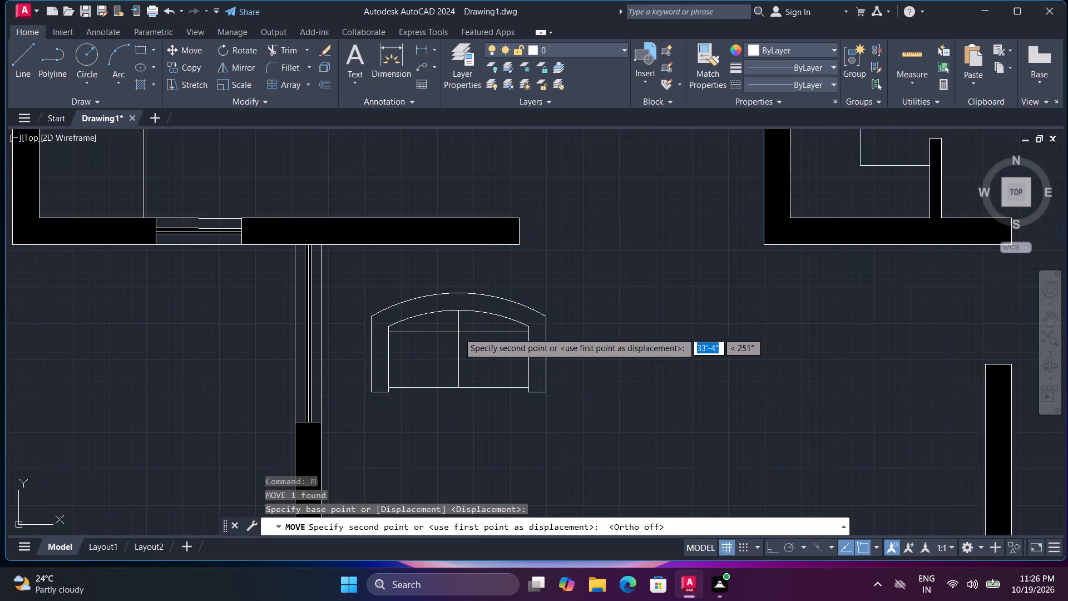
pyautogui.scroll(-3, 462, 333)
pyautogui.click(468, 337)
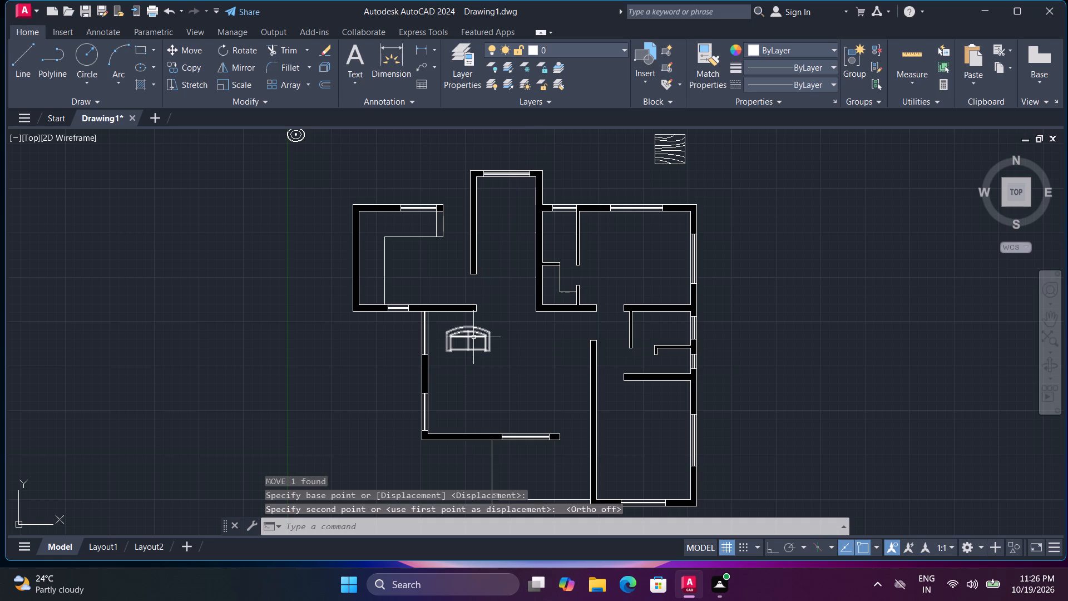
# Move the three-seat sofa from the block row into the living room, below the two-seat sofa.
pyautogui.scroll(-1, 520, 202)
pyautogui.moveTo(530, 233); pyautogui.dragTo(543, 301, button='middle')
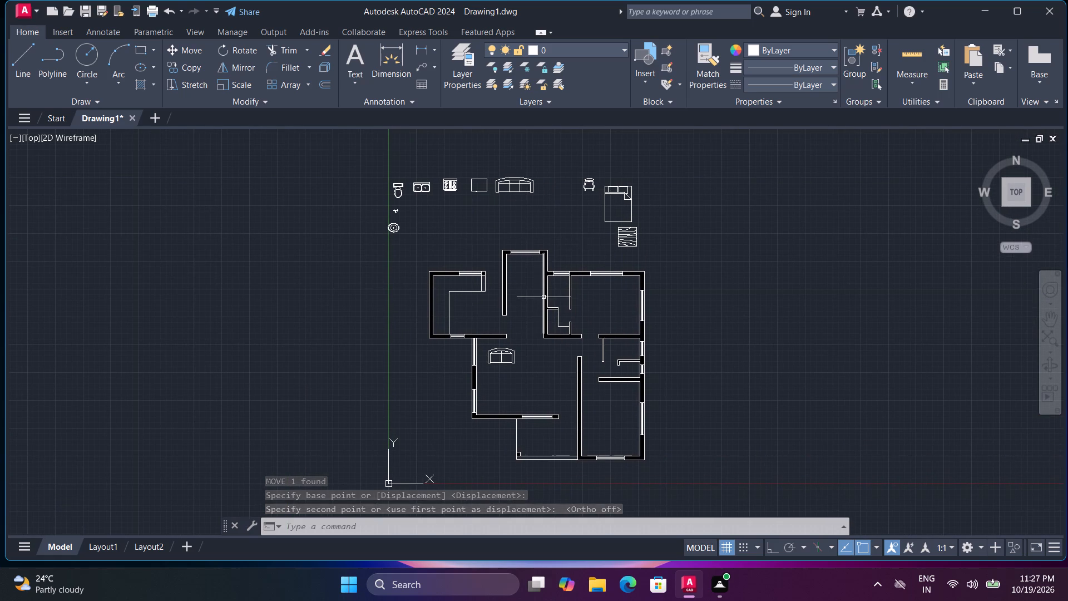
pyautogui.press('space')
pyautogui.click(518, 189)
pyautogui.press('space')
pyautogui.click(518, 189)
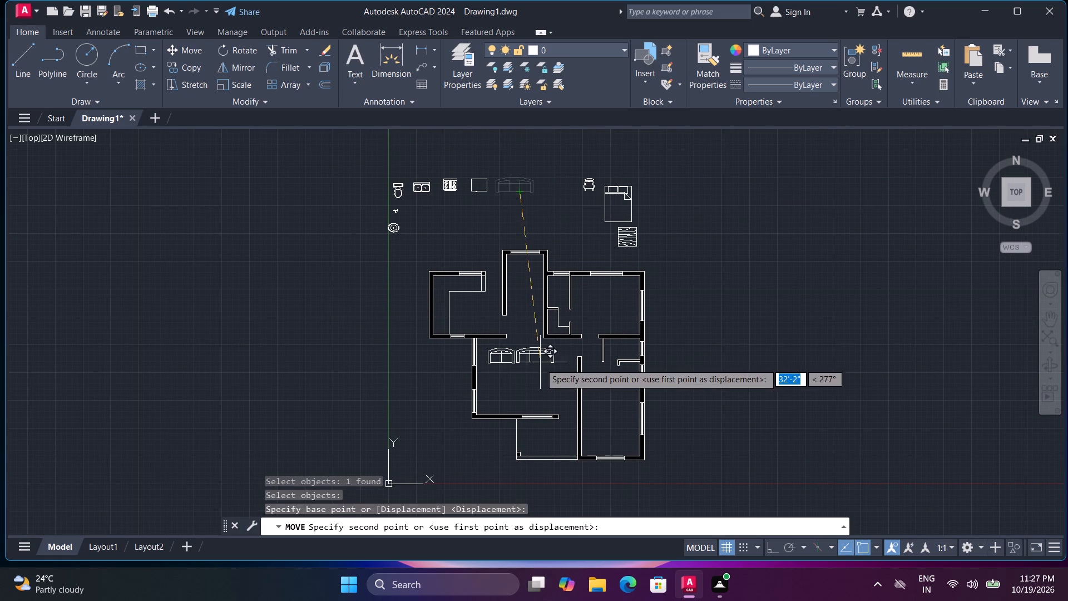
pyautogui.click(521, 394)
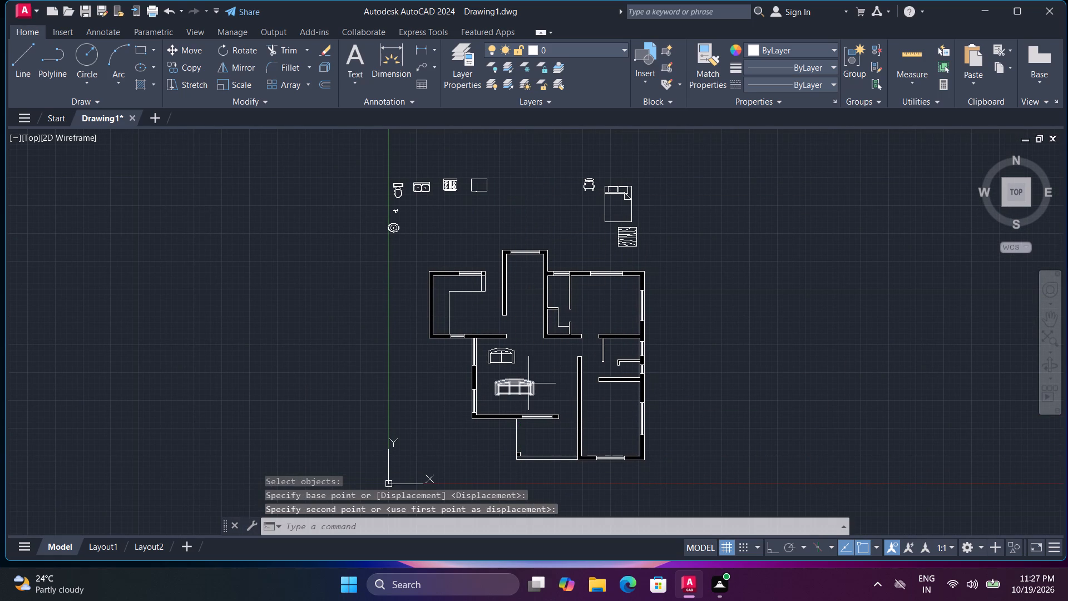
# Rotate the three-seat sofa in the living room by 90 degrees about its upper-right corner, with Ortho on.
pyautogui.press('r')
pyautogui.press('o')
pyautogui.press('space')
pyautogui.click(528, 382)
pyautogui.press('space')
pyautogui.click(533, 385)
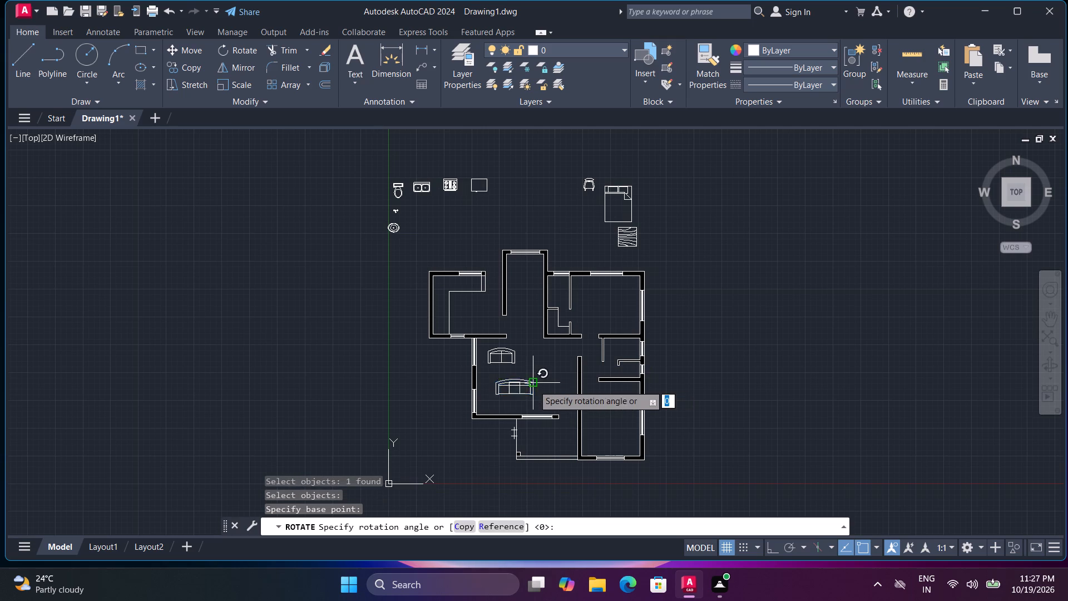
pyautogui.press('F8')
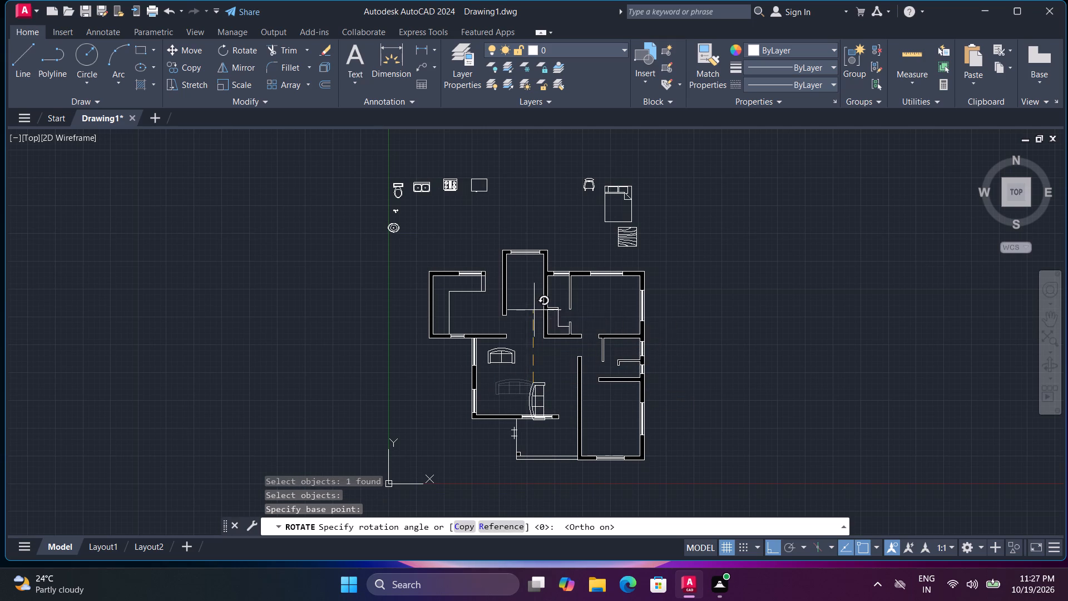
pyautogui.click(540, 356)
# Move the rotated three-seat sofa alongside the living room's left wall, below the two-seat sofa, with Ortho off.
pyautogui.write('m')
pyautogui.press('space')
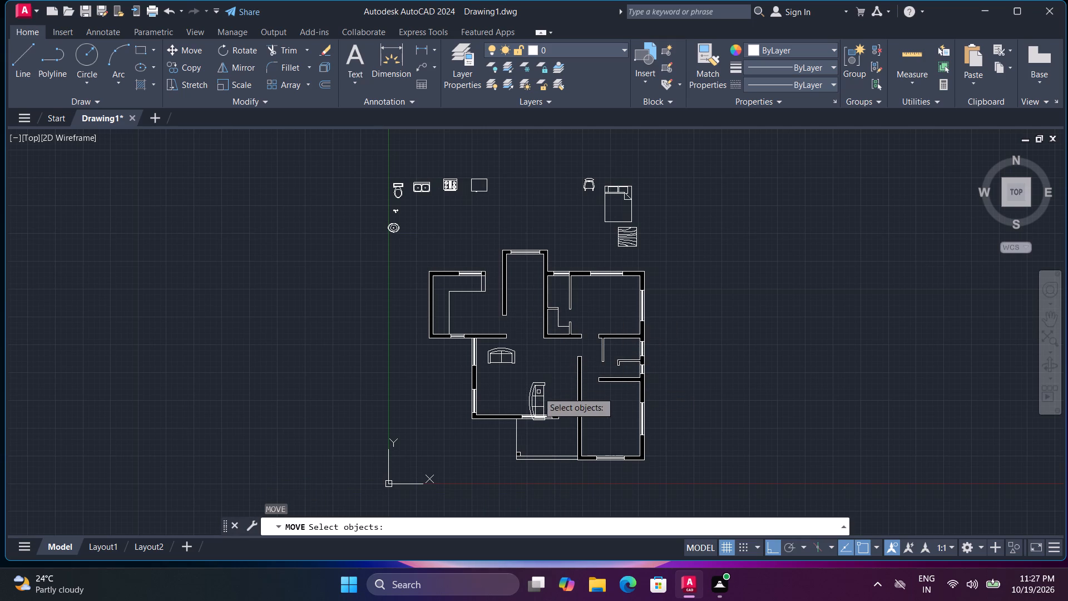
pyautogui.click(538, 392)
pyautogui.click(533, 396)
pyautogui.press('F8')
pyautogui.scroll(1, 531, 389)
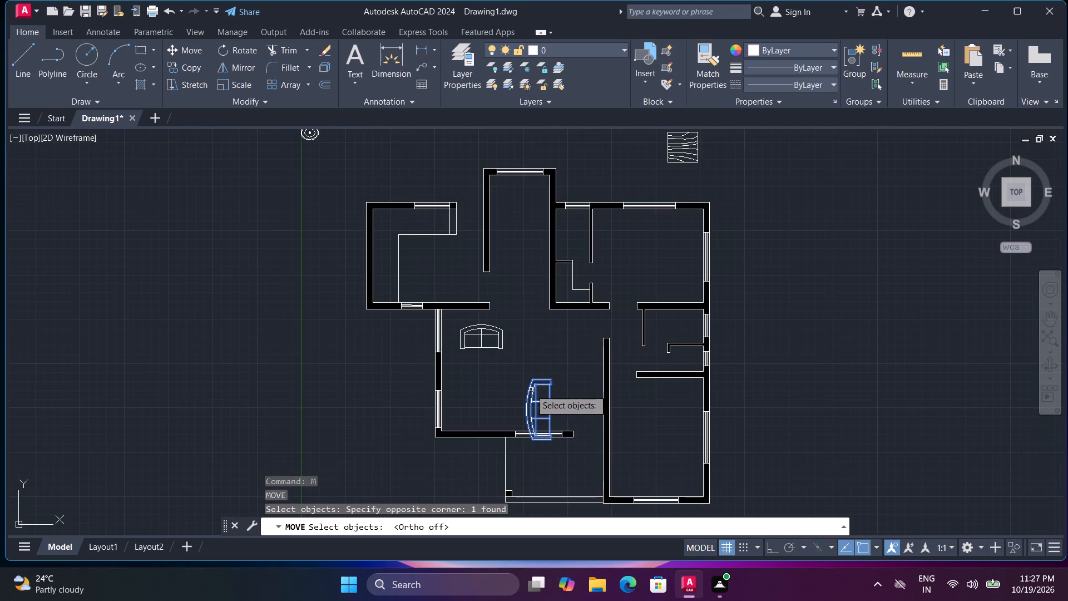
pyautogui.scroll(1, 531, 390)
pyautogui.press('n')
pyautogui.click(531, 388)
pyautogui.click(532, 394)
pyautogui.press('n')
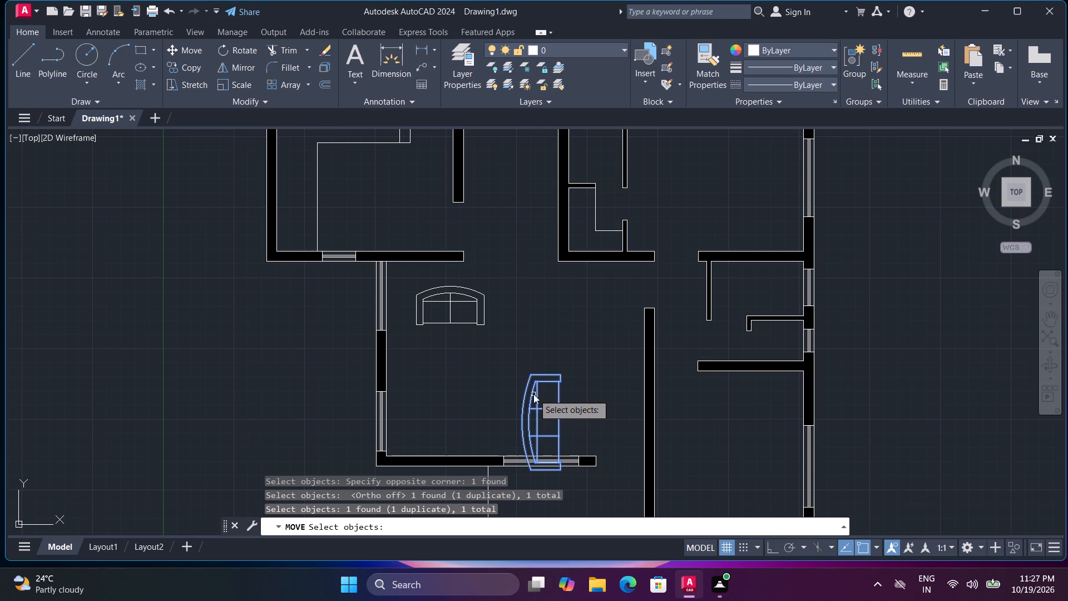
pyautogui.click(533, 394)
pyautogui.press('space')
pyautogui.click(533, 391)
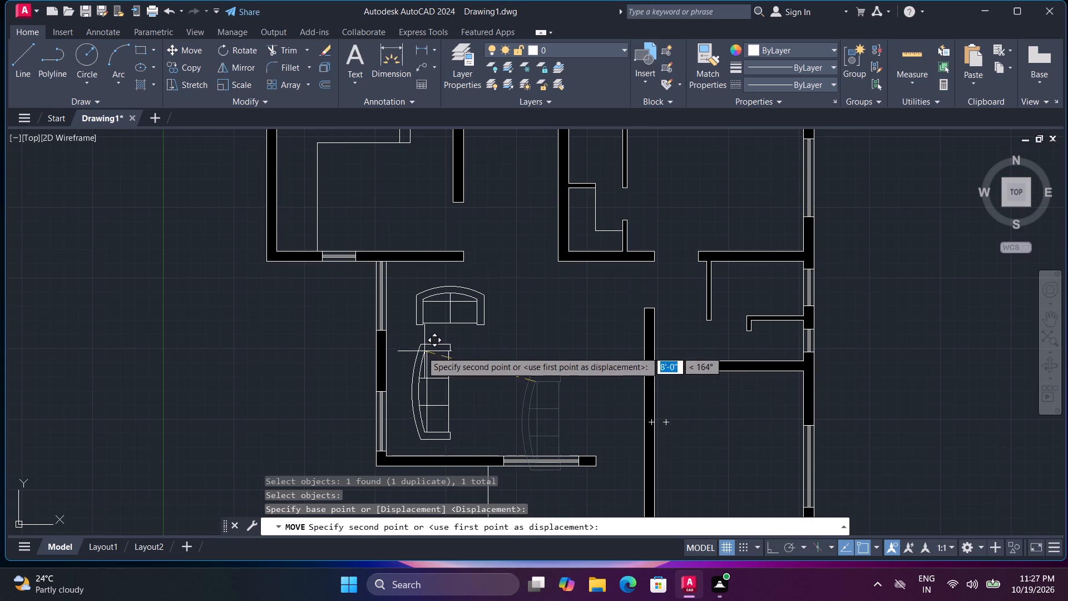
pyautogui.click(410, 353)
# Shift the three-seat sofa slightly to the right, away from the living room's left wall.
pyautogui.press('space')
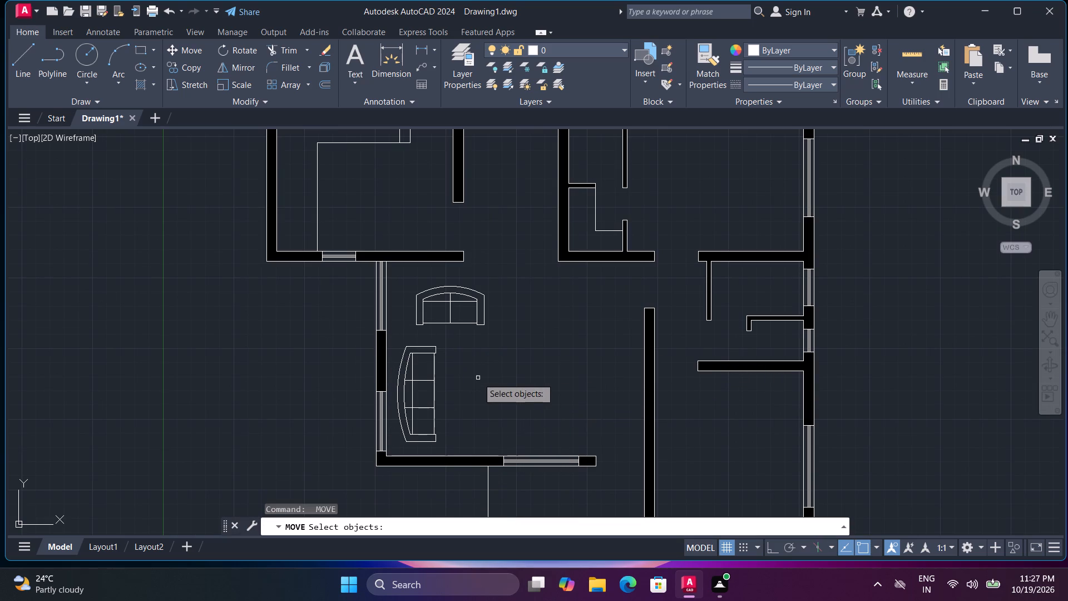
pyautogui.press('s')
pyautogui.press('c')
pyautogui.press('space')
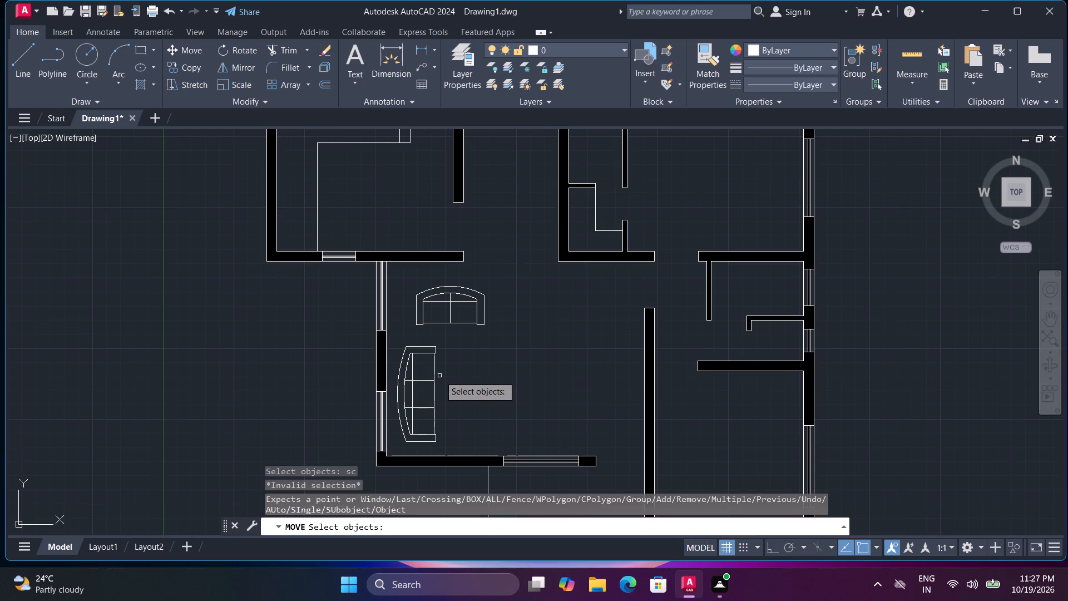
pyautogui.click(436, 374)
pyautogui.press('space')
pyautogui.click(410, 346)
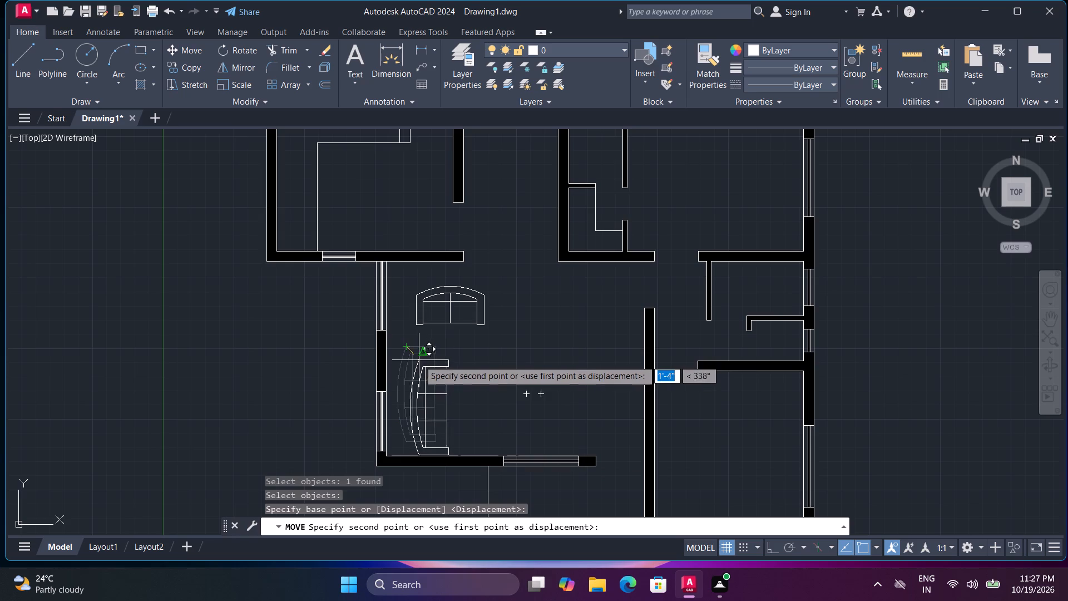
pyautogui.click(412, 347)
# Scale the three-seat sofa down to about half its size from its upper-left corner.
pyautogui.write('sc')
pyautogui.press('space')
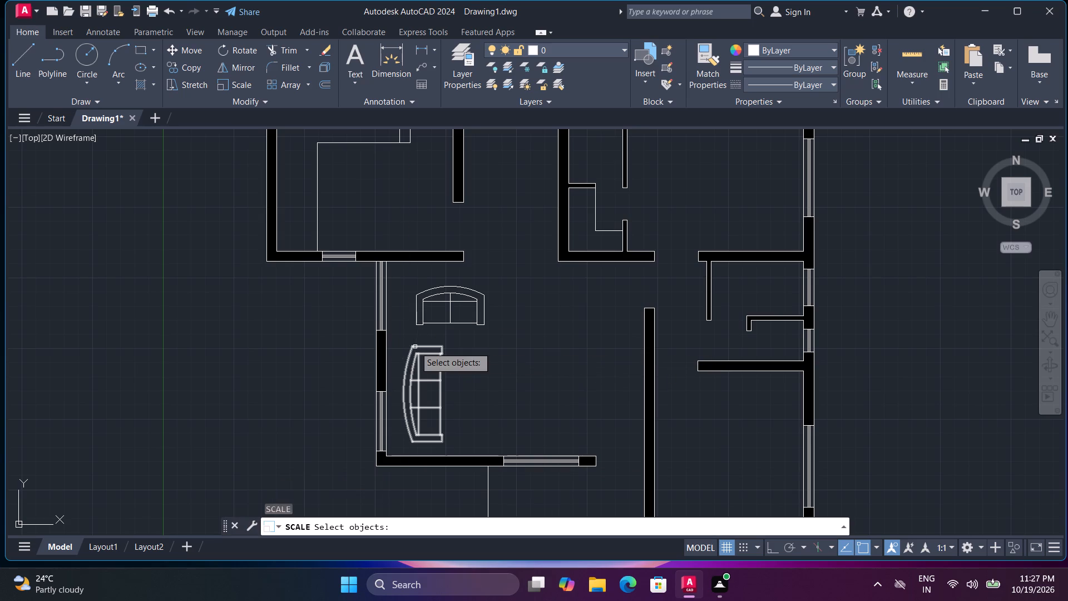
pyautogui.click(415, 347)
pyautogui.press('space')
pyautogui.click(415, 347)
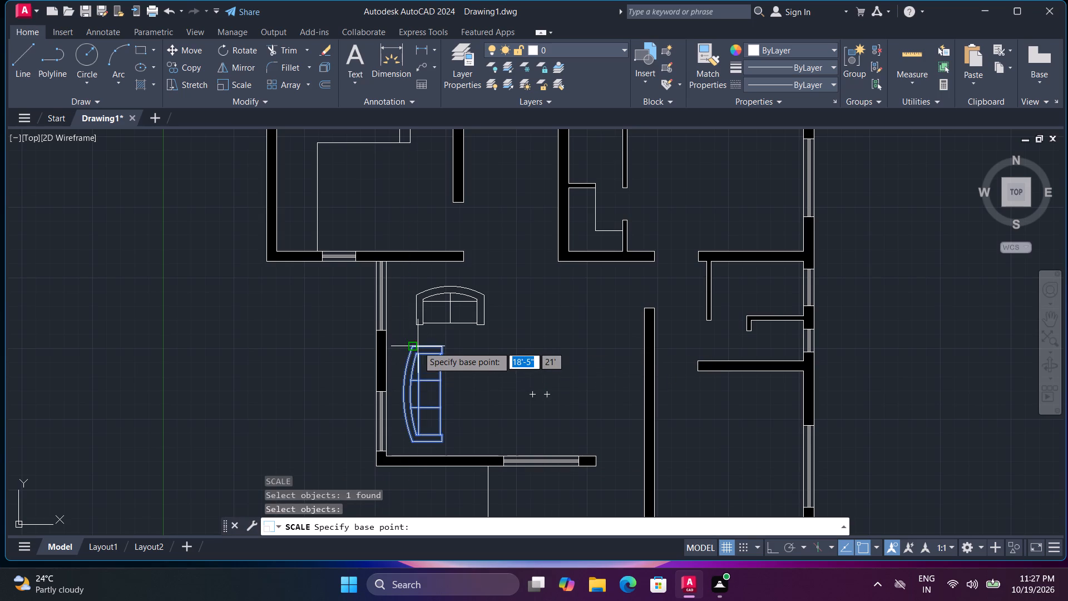
pyautogui.click(418, 346)
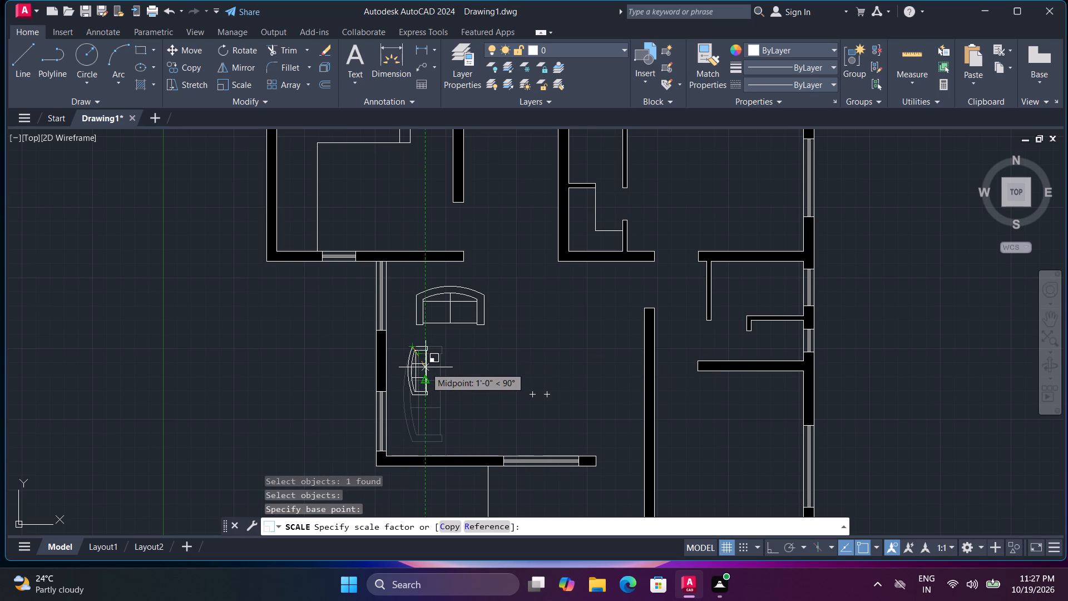
pyautogui.click(426, 367)
# Scale the two-seat sofa down to about a quarter of its size from its upper-left corner.
pyautogui.press('space')
pyautogui.click(423, 325)
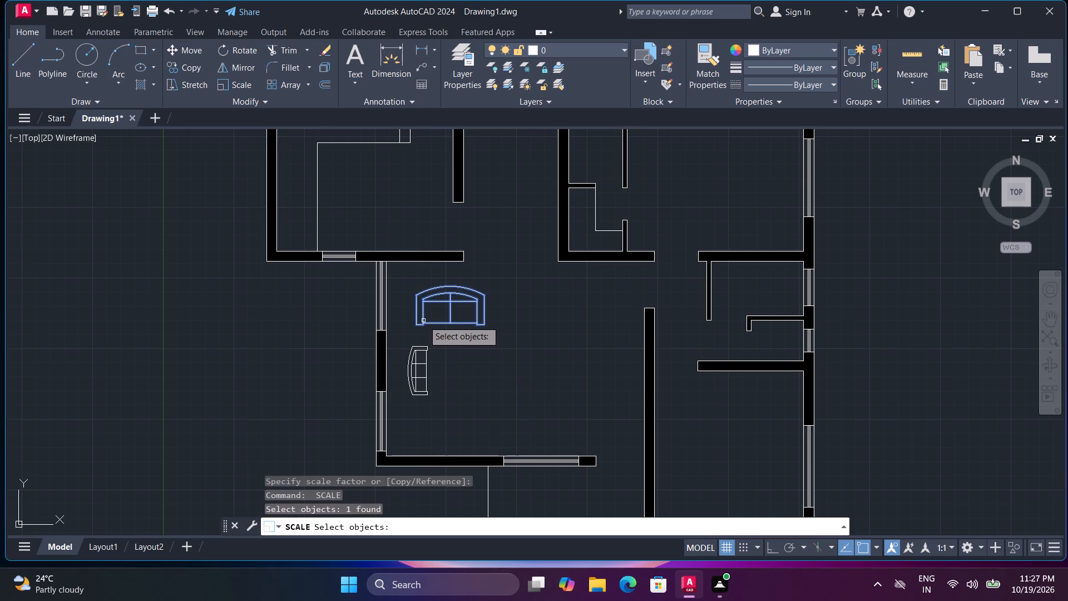
pyautogui.press('space')
pyautogui.click(418, 296)
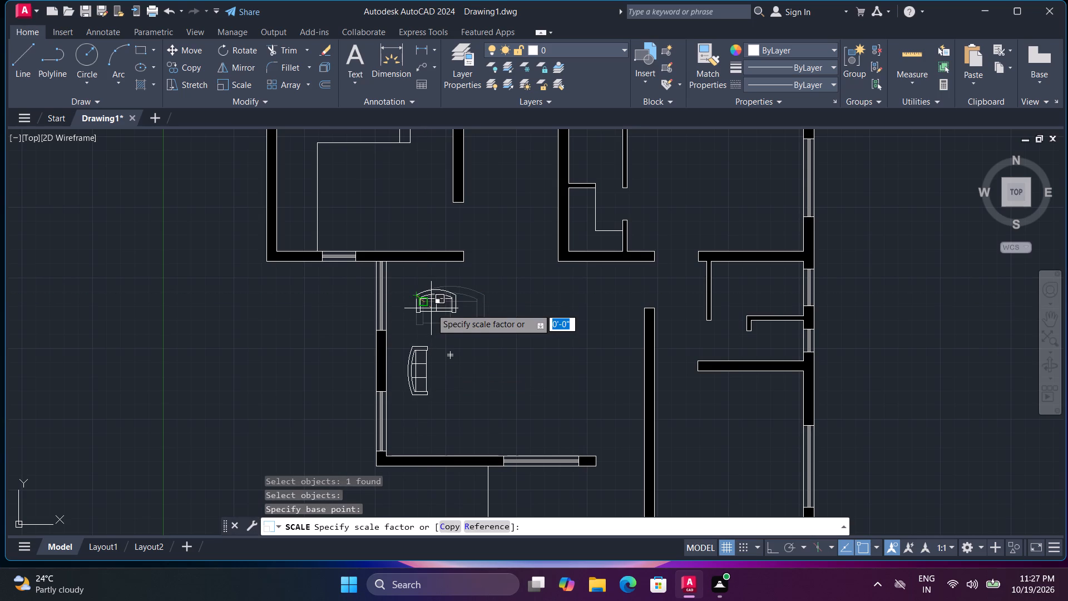
pyautogui.scroll(1, 427, 303)
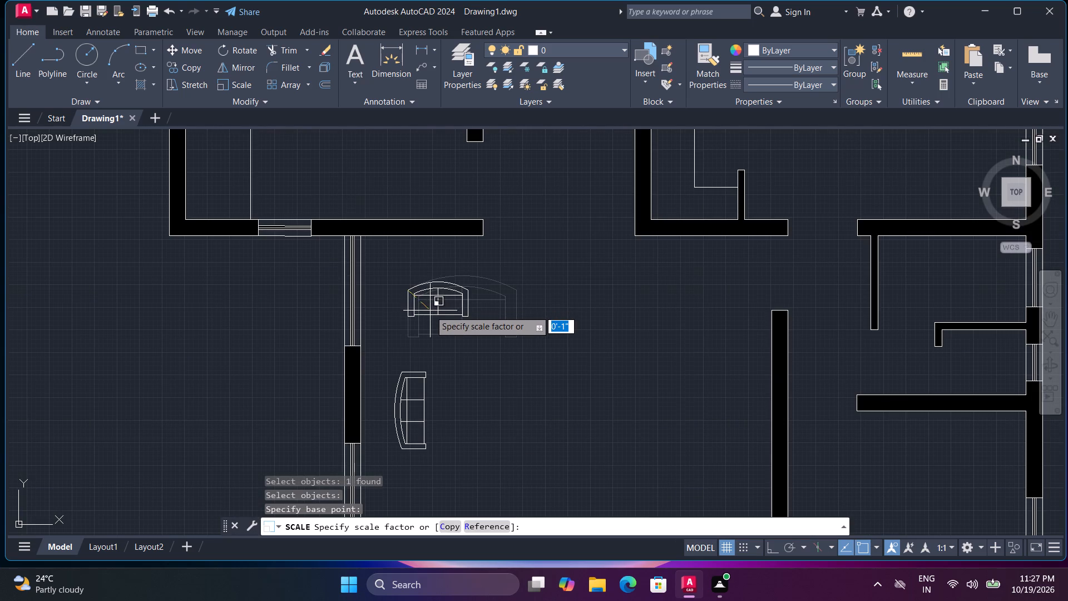
pyautogui.click(427, 300)
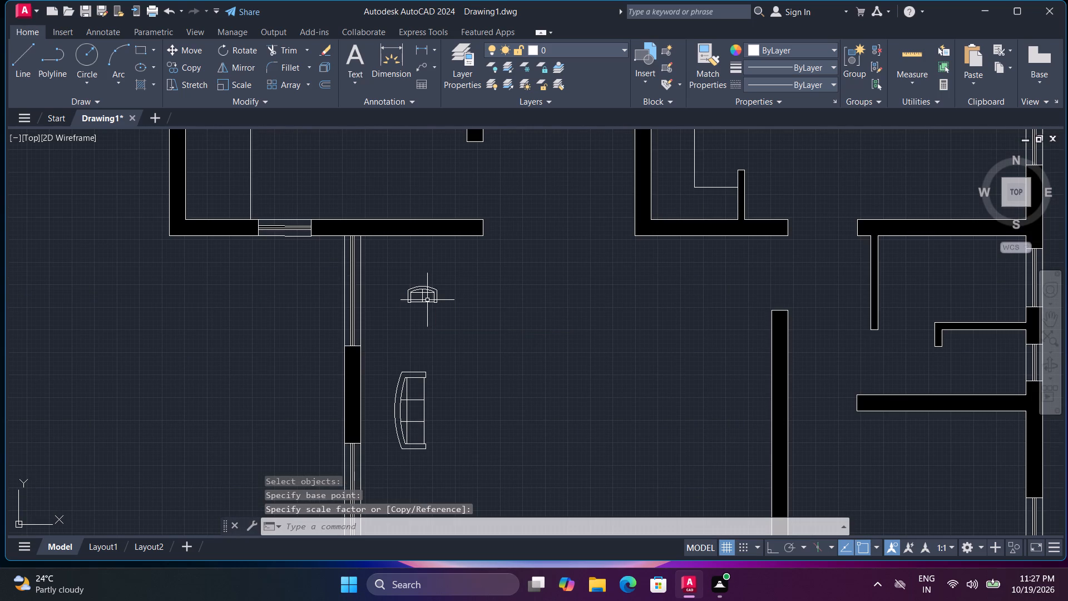
pyautogui.press('space')
pyautogui.press('space')
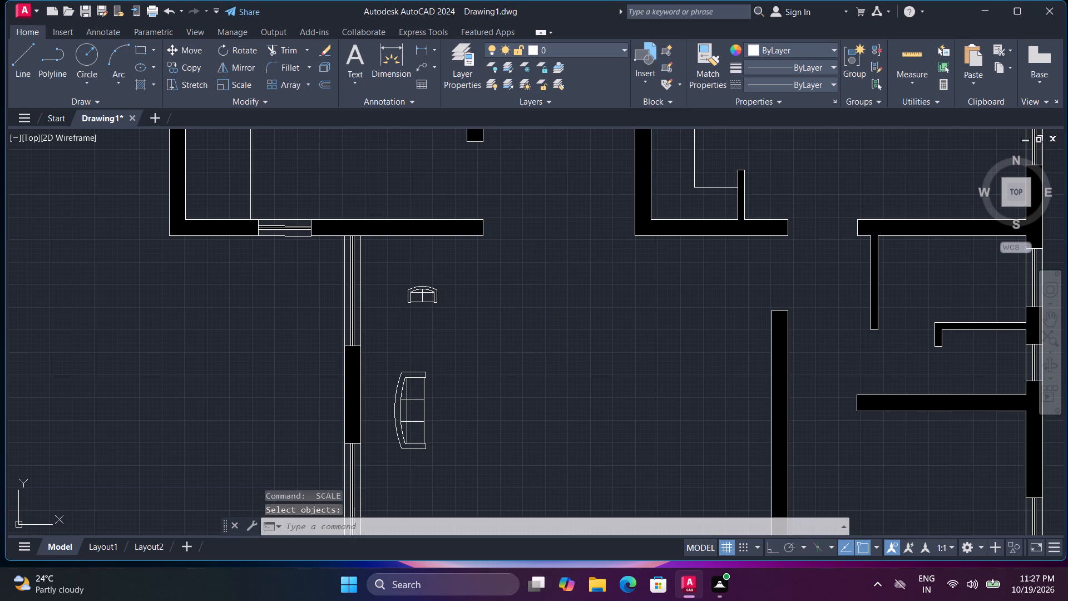
# Enlarge the two-seat sofa slightly, scaling it from its lower-right corner.
pyautogui.press('space')
pyautogui.click(431, 300)
pyautogui.press('space')
pyautogui.click(434, 303)
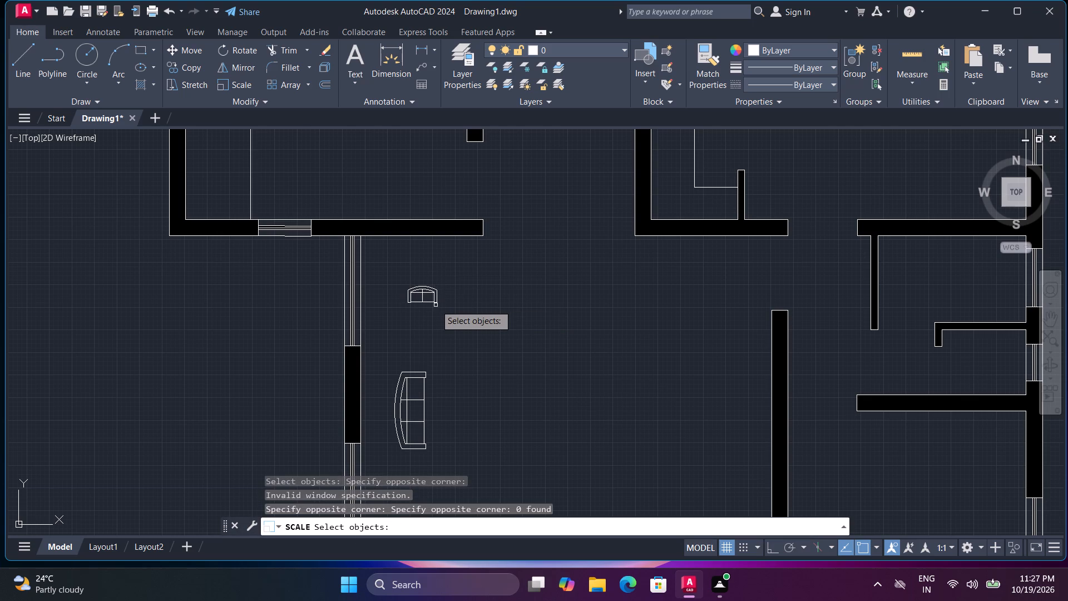
pyautogui.click(434, 303)
pyautogui.press('space')
pyautogui.click(434, 302)
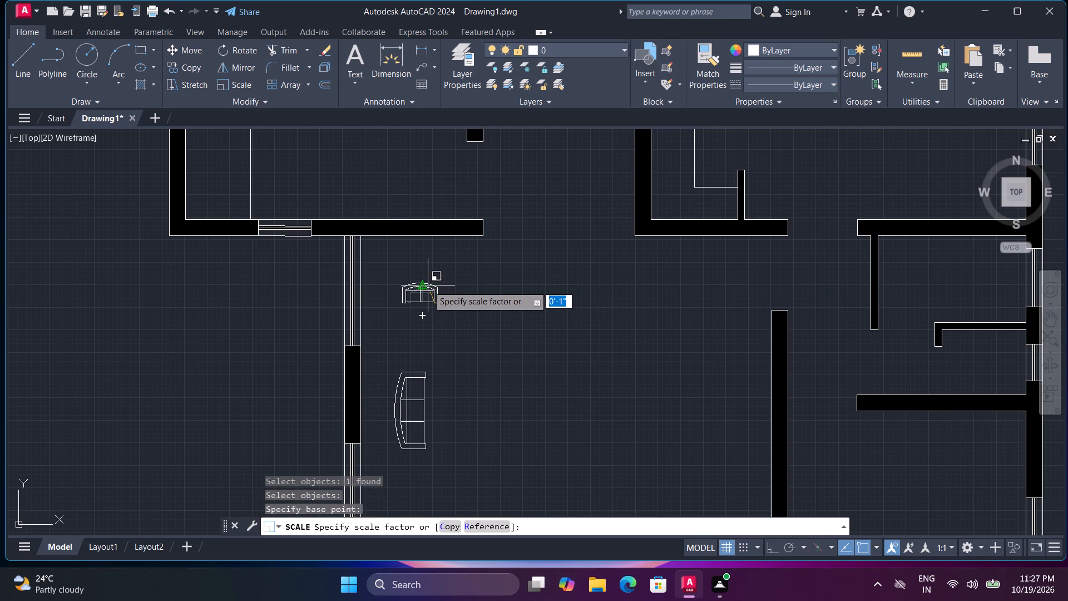
pyautogui.click(426, 284)
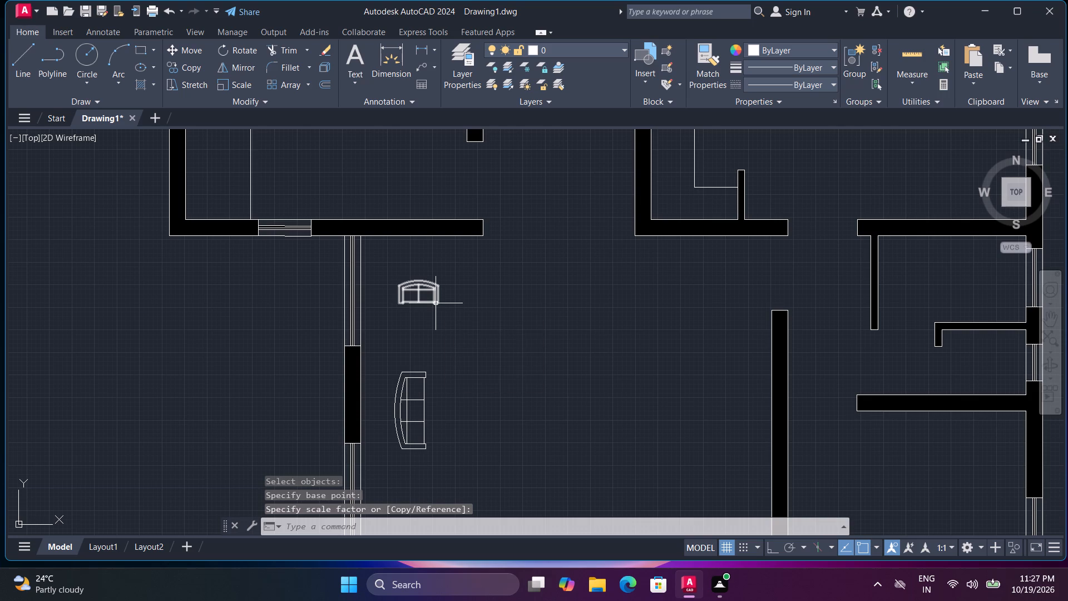
# Move the two-seat sofa to the right and slightly down in the living room, with Ortho off.
pyautogui.press('m')
pyautogui.press('space')
pyautogui.click(436, 303)
pyautogui.press('space')
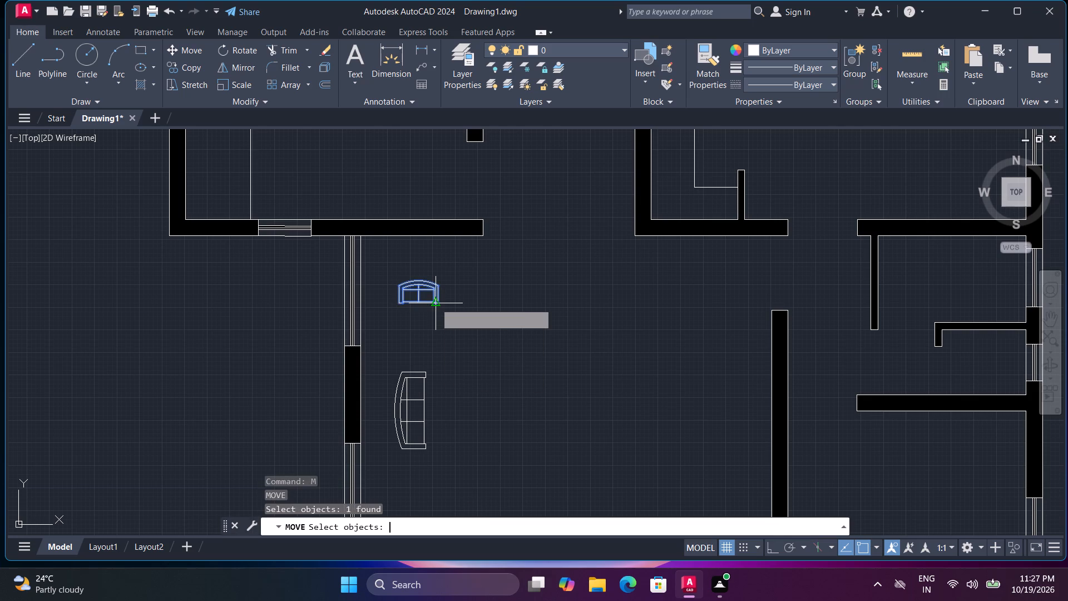
pyautogui.click(441, 303)
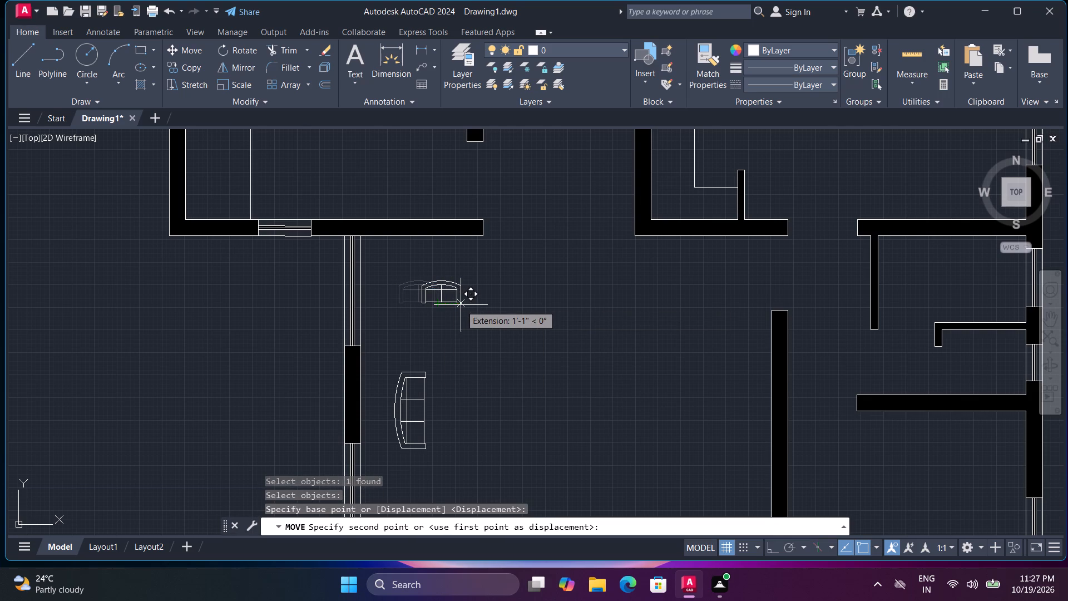
pyautogui.press('F8')
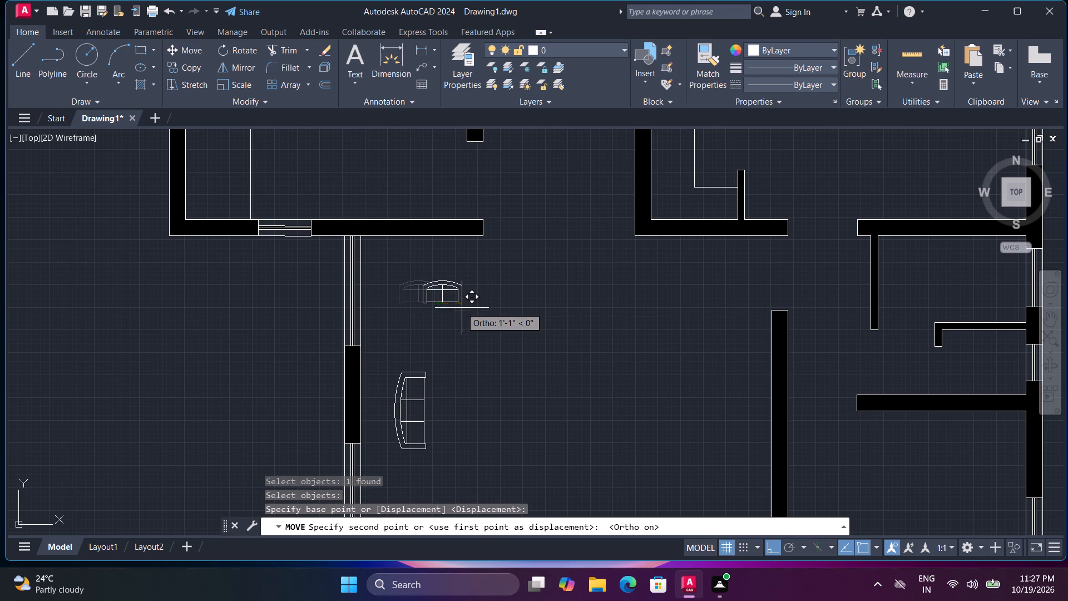
pyautogui.press('F8')
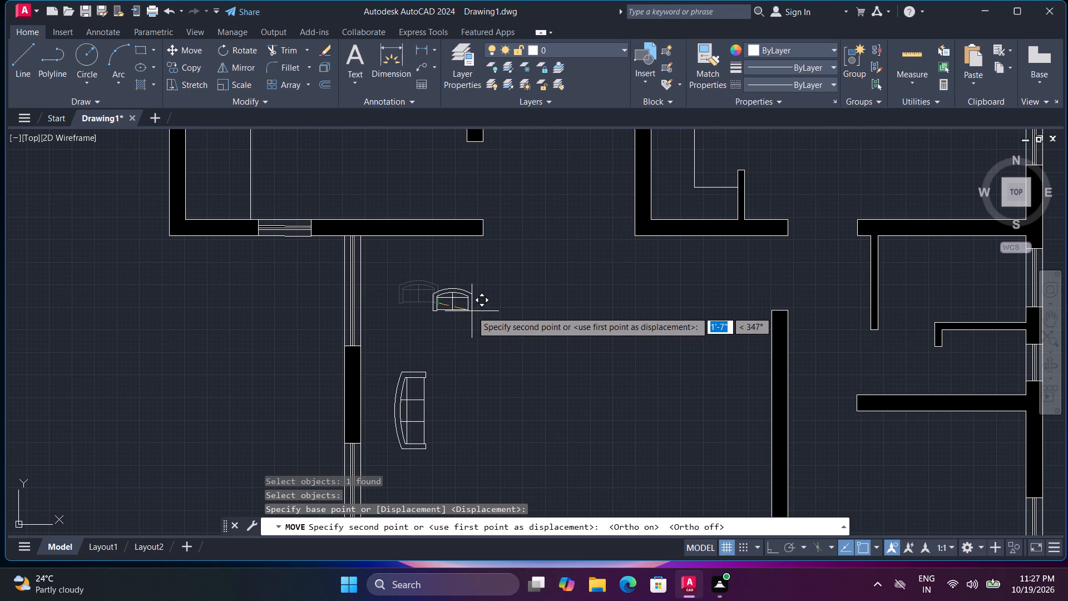
pyautogui.click(474, 312)
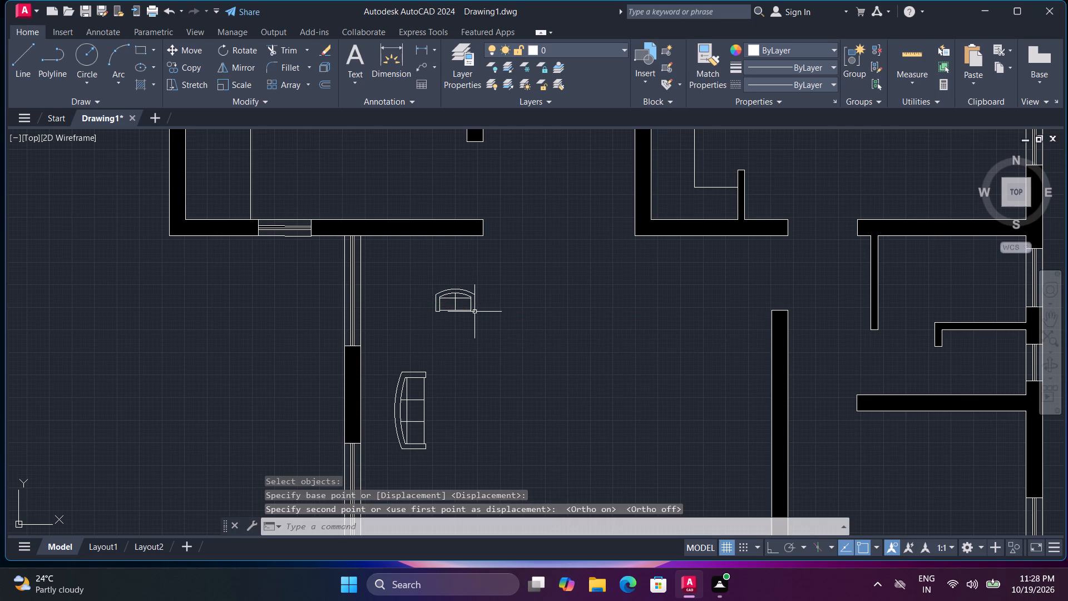
# Move the three-seat sofa up and closer to the solid section of the living room's left wall.
pyautogui.press('space')
pyautogui.click(426, 372)
pyautogui.press('space')
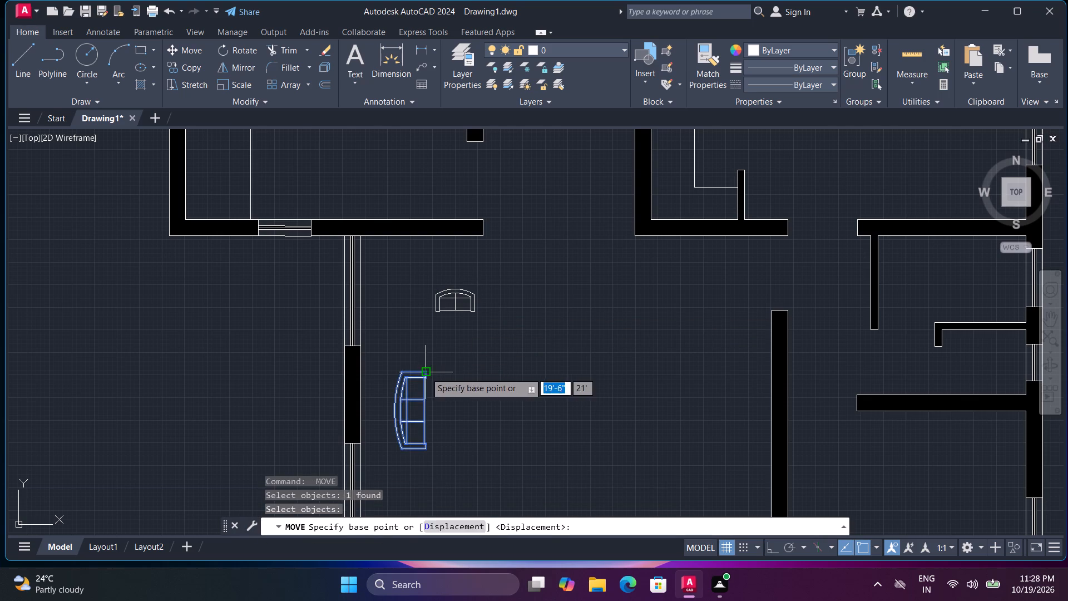
pyautogui.click(426, 372)
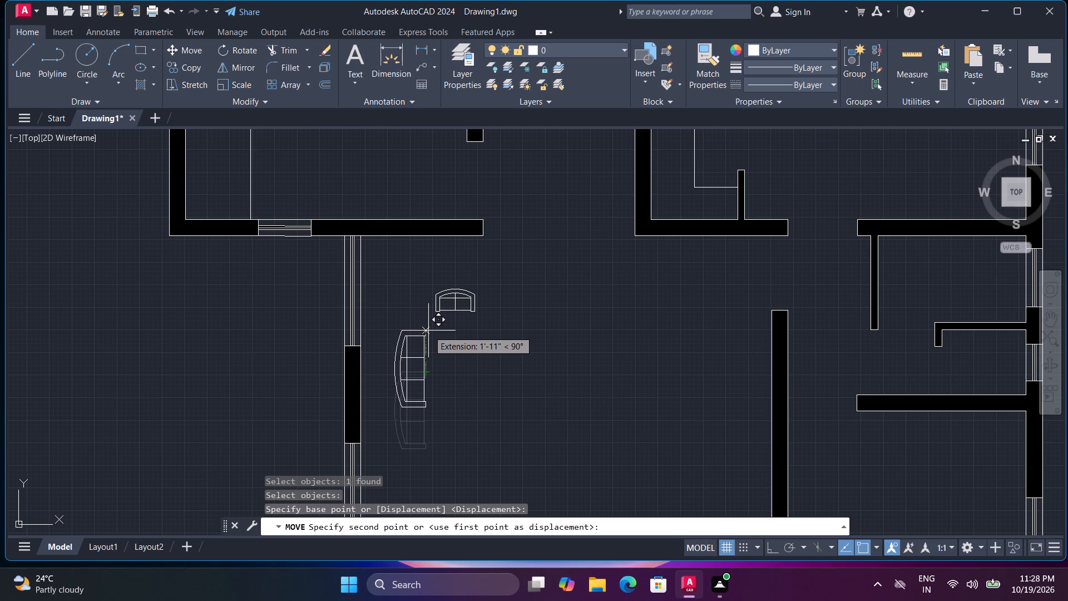
pyautogui.click(404, 354)
# Move the two-seat sofa down and left, just above and beside the upper end of the three-seat sofa.
pyautogui.press('space')
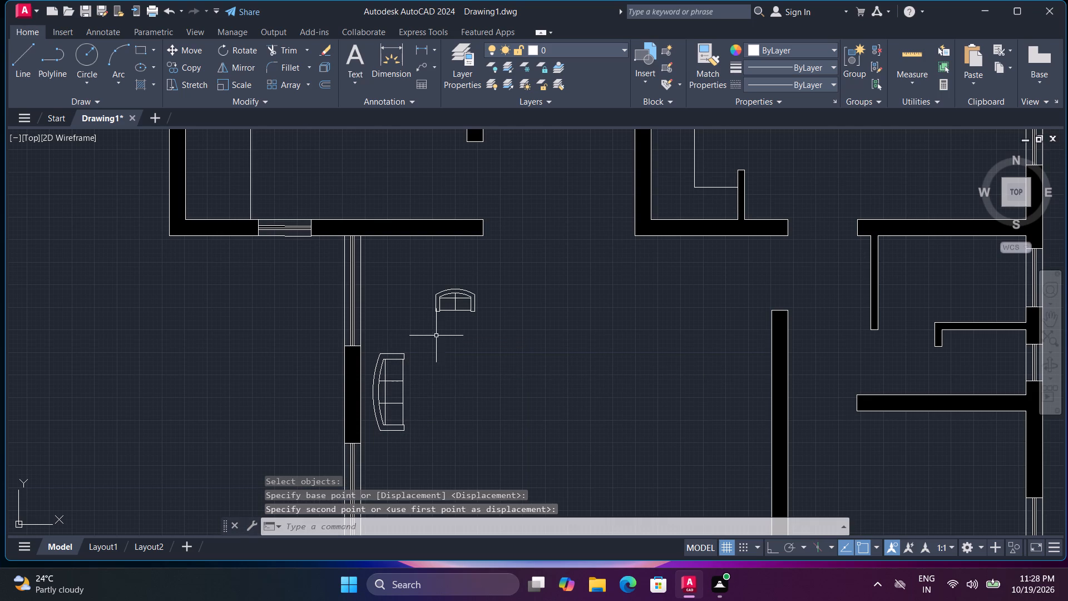
pyautogui.click(448, 311)
pyautogui.press('space')
pyautogui.click(455, 311)
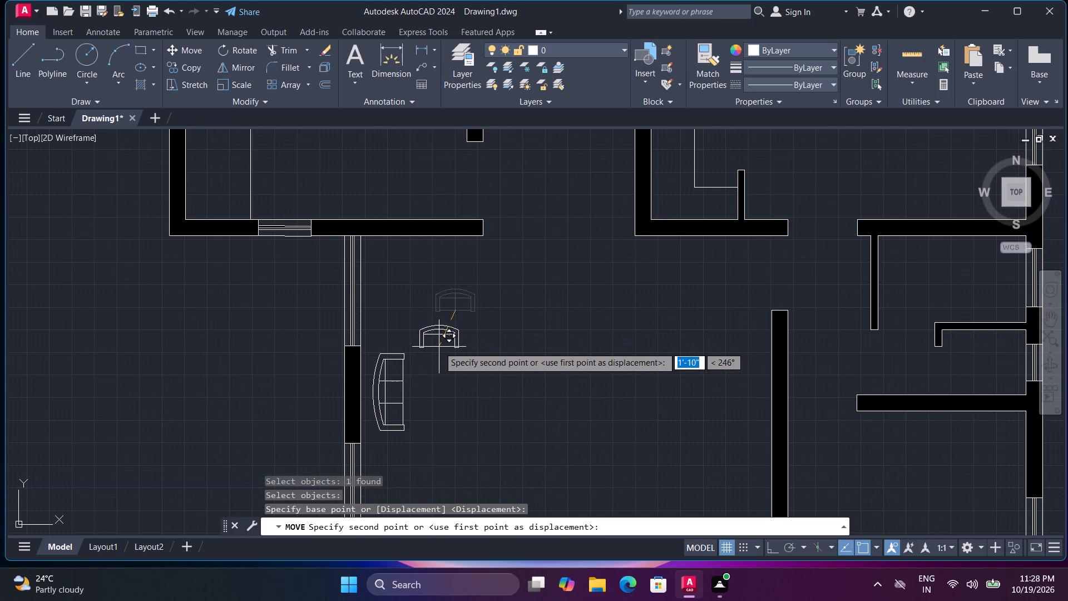
pyautogui.click(439, 347)
# Move the chair from the block row above the plan into the living room, below and right of the three-seat sofa.
pyautogui.moveTo(441, 353); pyautogui.dragTo(439, 292, button='middle')
pyautogui.middleClick(439, 289)
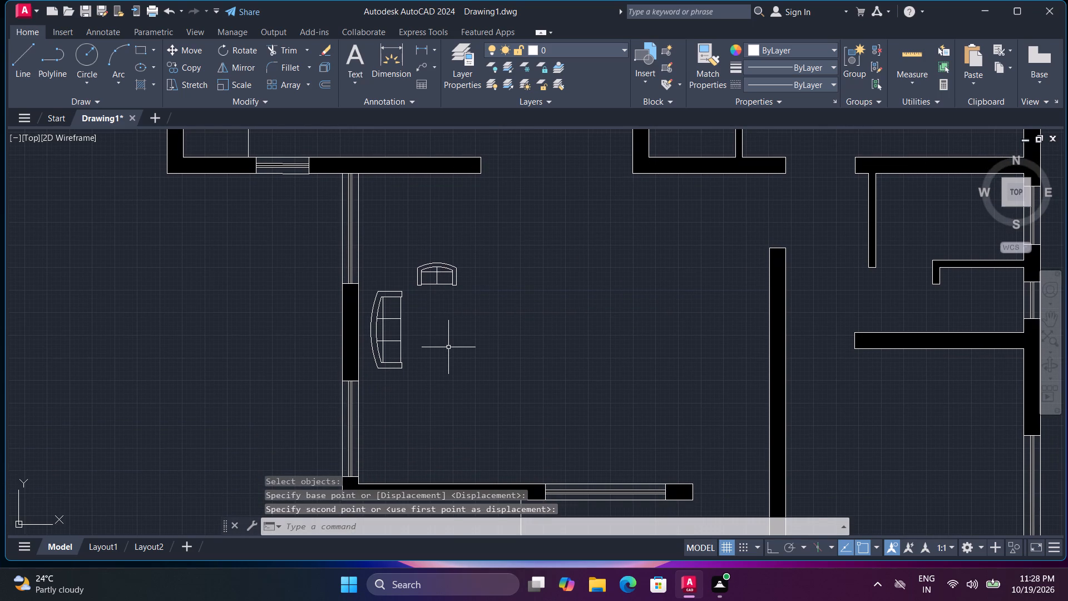
pyautogui.scroll(-4, 448, 347)
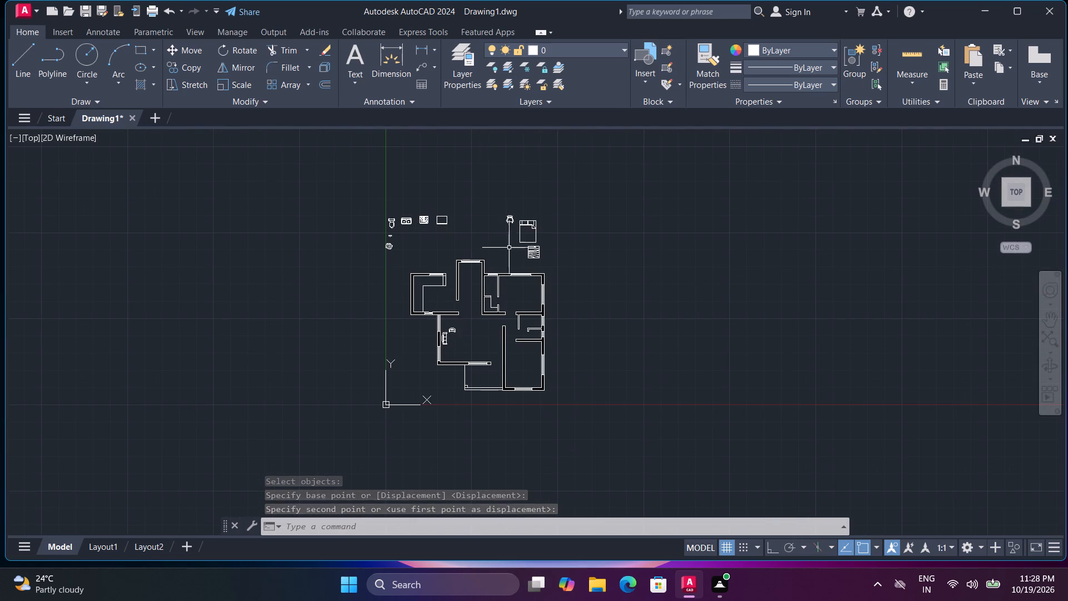
pyautogui.click(512, 219)
pyautogui.write('m')
pyautogui.press('space')
pyautogui.click(512, 218)
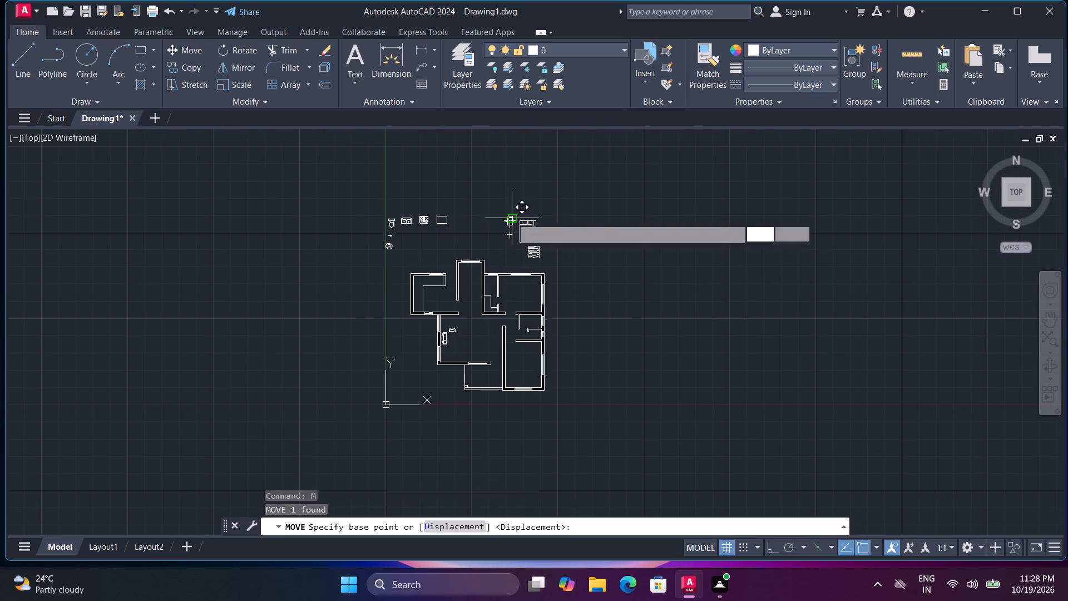
pyautogui.scroll(3, 459, 343)
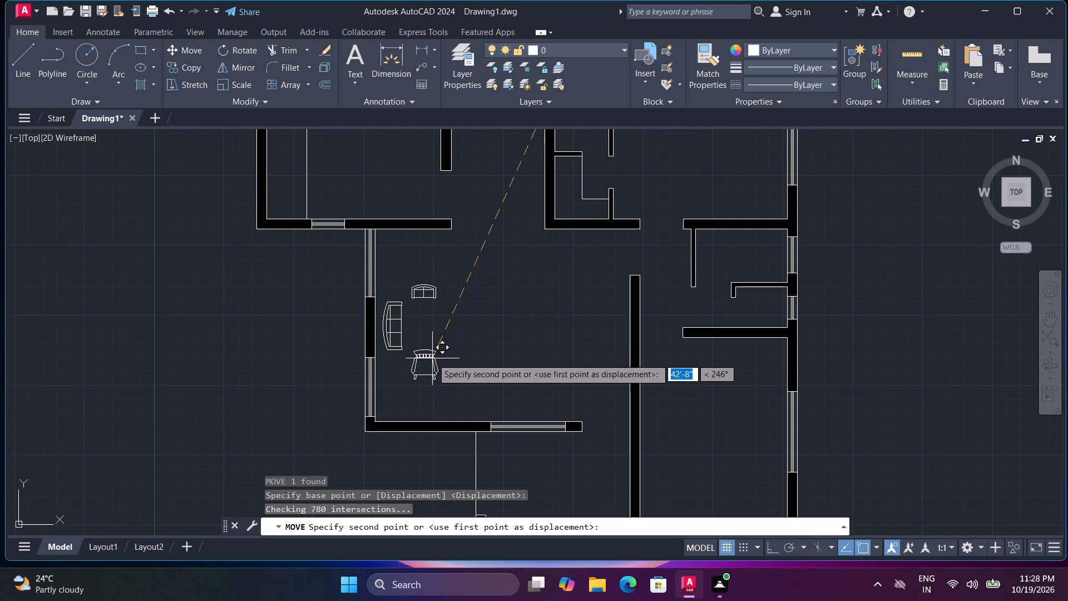
pyautogui.scroll(1, 432, 358)
pyautogui.click(432, 358)
# Rotate the living-room chair freehand about its backrest so it faces diagonally up and to the right.
pyautogui.write('ro')
pyautogui.press('space')
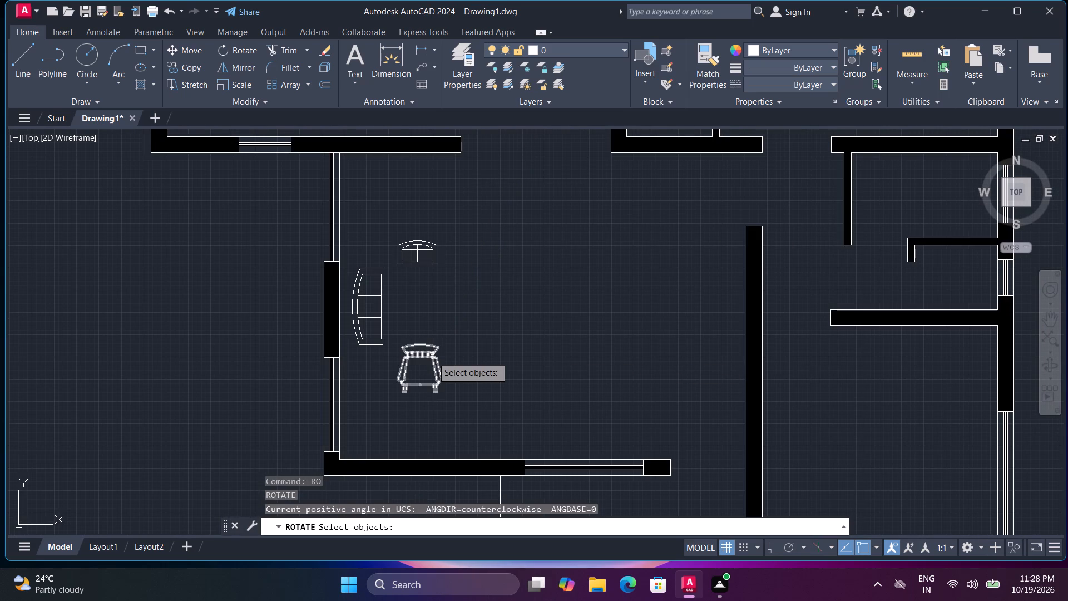
pyautogui.click(432, 357)
pyautogui.press('space')
pyautogui.click(436, 353)
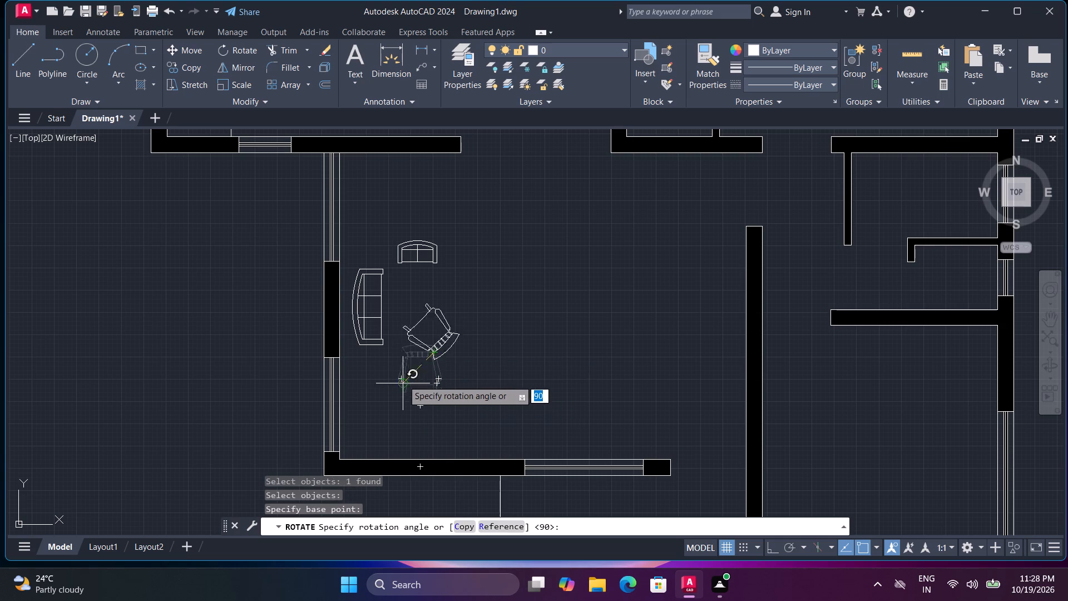
pyautogui.click(415, 339)
# Move the rotated chair down and left, below and slightly right of the three-seat sofa's lower end.
pyautogui.write('m')
pyautogui.press('space')
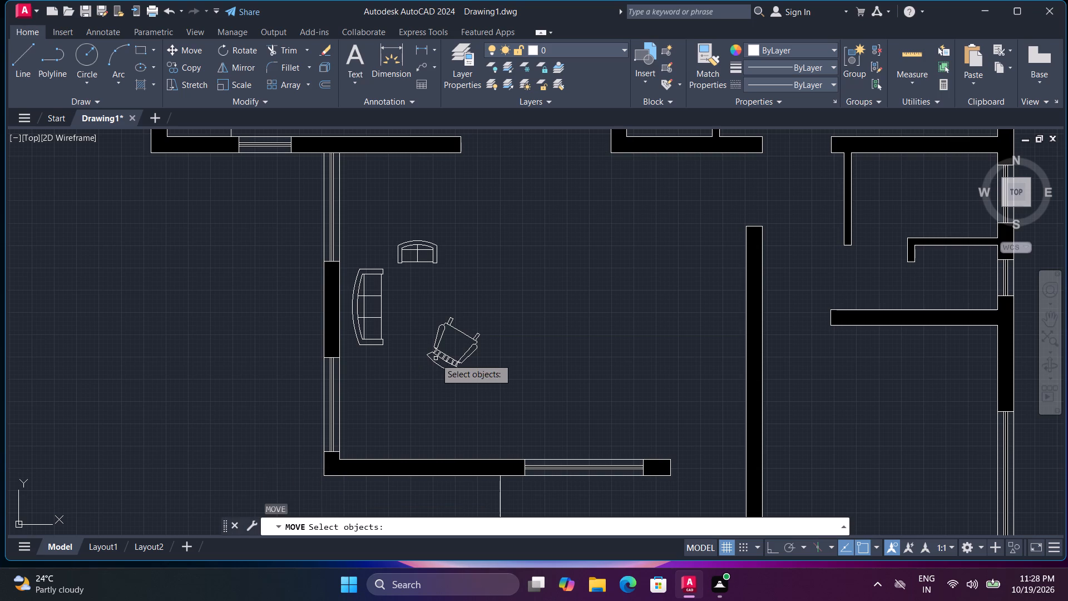
pyautogui.click(436, 358)
pyautogui.press('space')
pyautogui.click(436, 362)
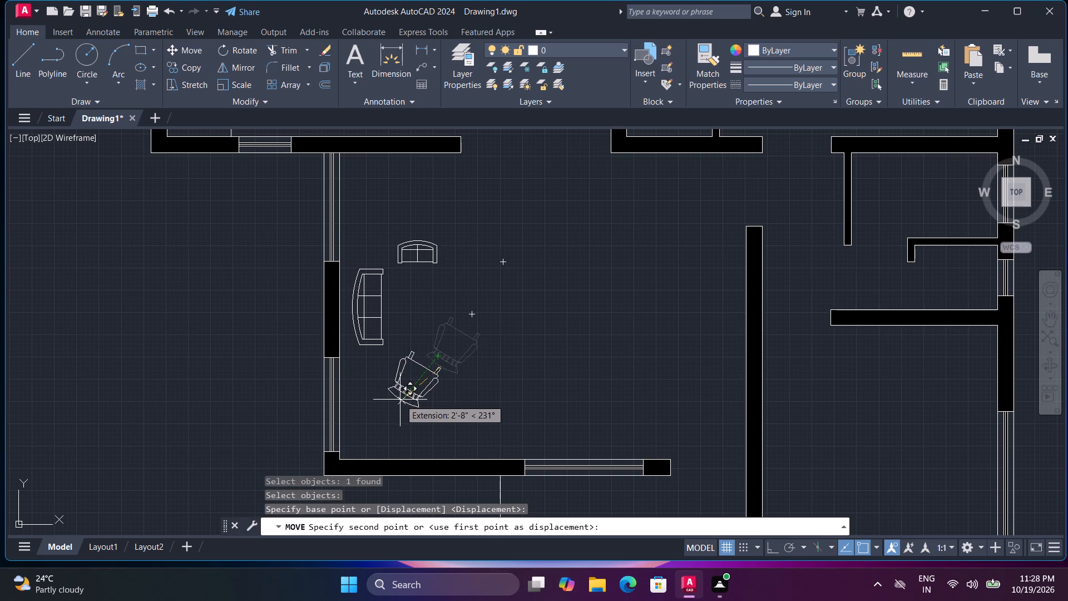
pyautogui.click(400, 401)
# Scale the chair down freehand to roughly half its size, in proportion with the sofas.
pyautogui.write('scv')
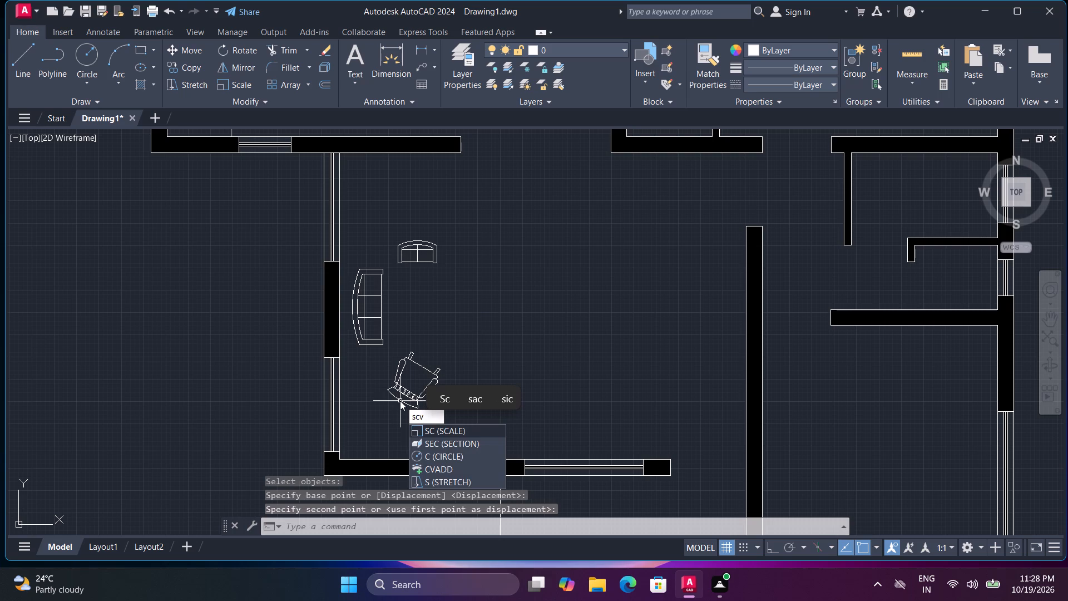
pyautogui.press('BackSpace')
pyautogui.press('space')
pyautogui.click(400, 400)
pyautogui.press('space')
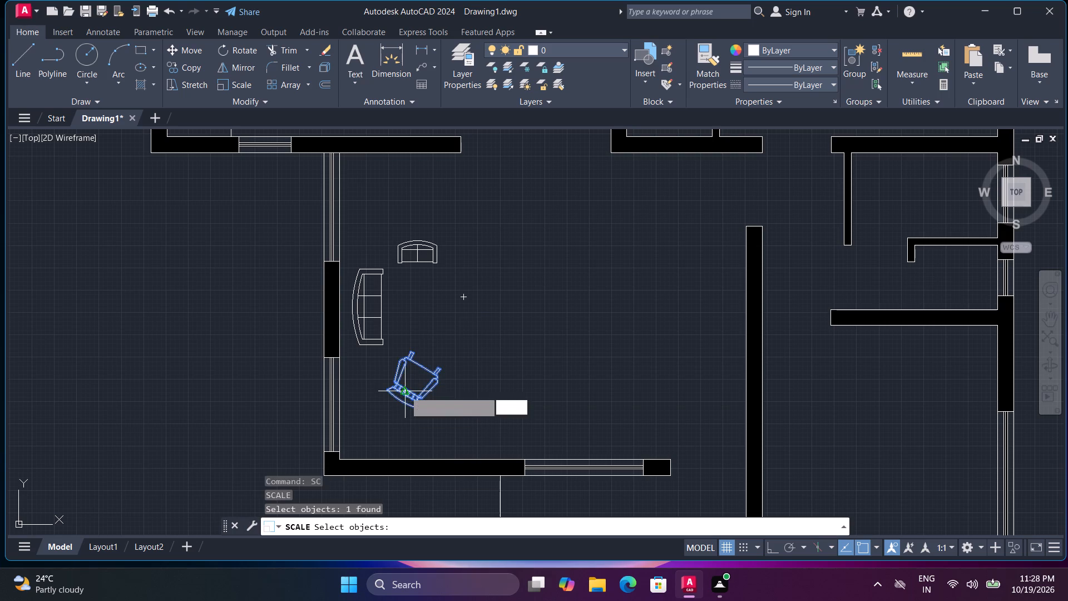
pyautogui.click(406, 390)
pyautogui.click(416, 404)
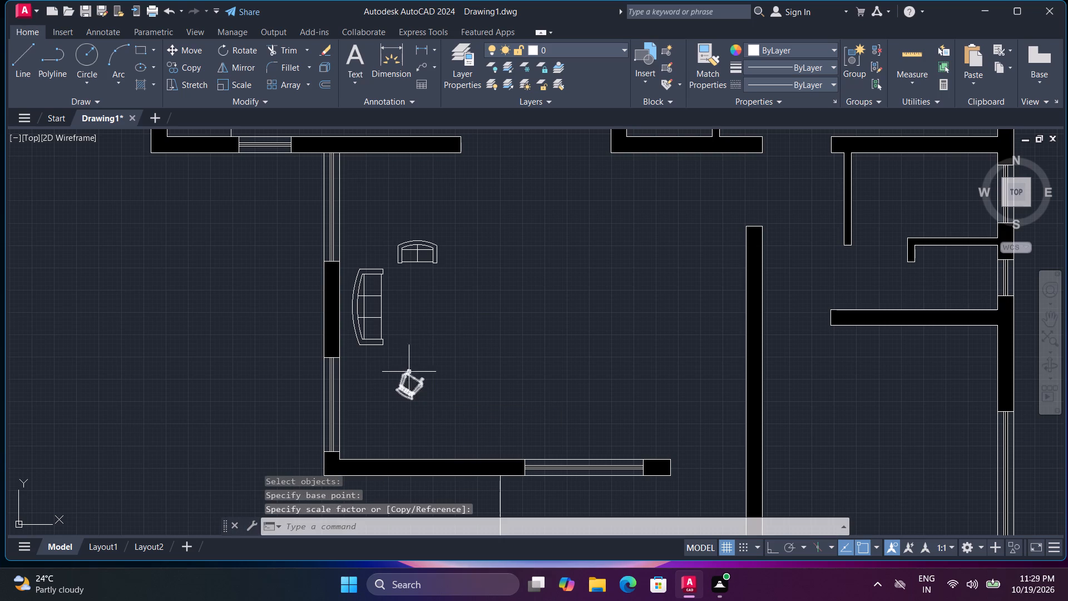
# Move the reduced chair up and left, closer to the lower-right corner of the three-seat sofa.
pyautogui.write('m')
pyautogui.press('space')
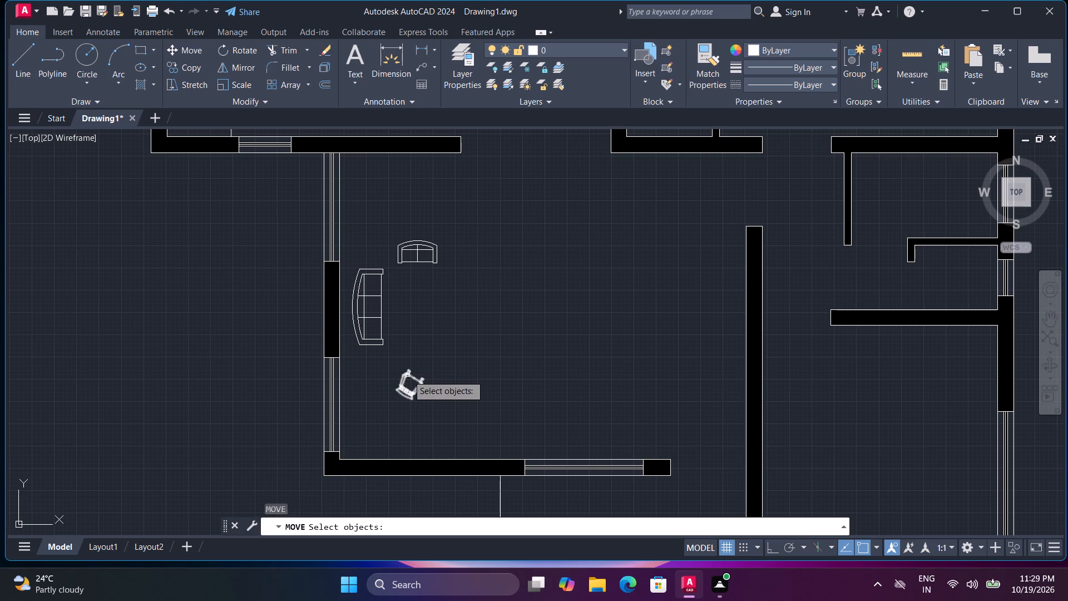
pyautogui.click(408, 375)
pyautogui.press('space')
pyautogui.click(407, 376)
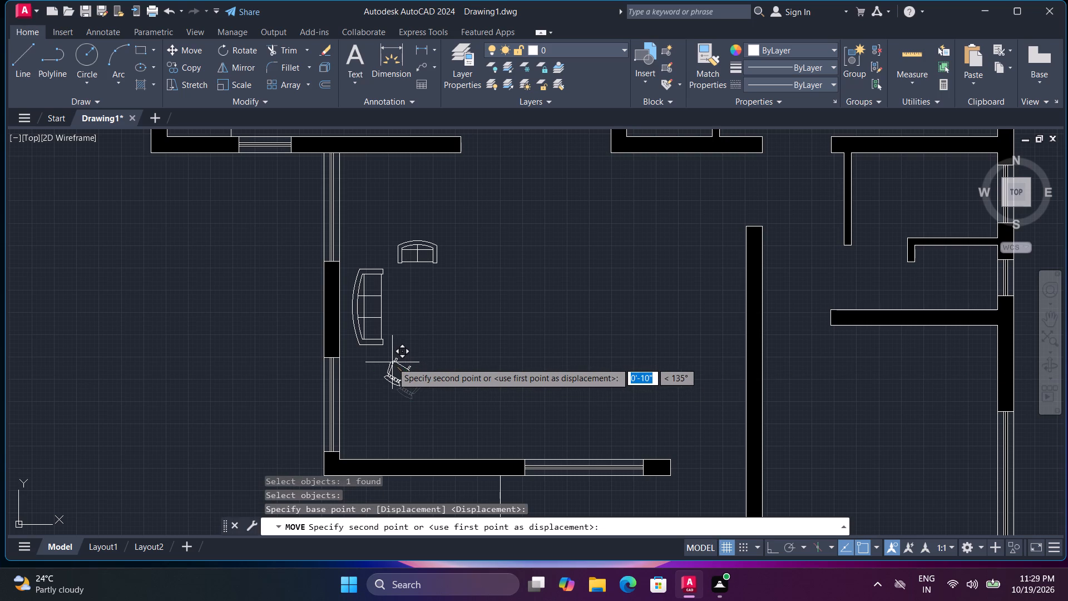
pyautogui.scroll(2, 392, 362)
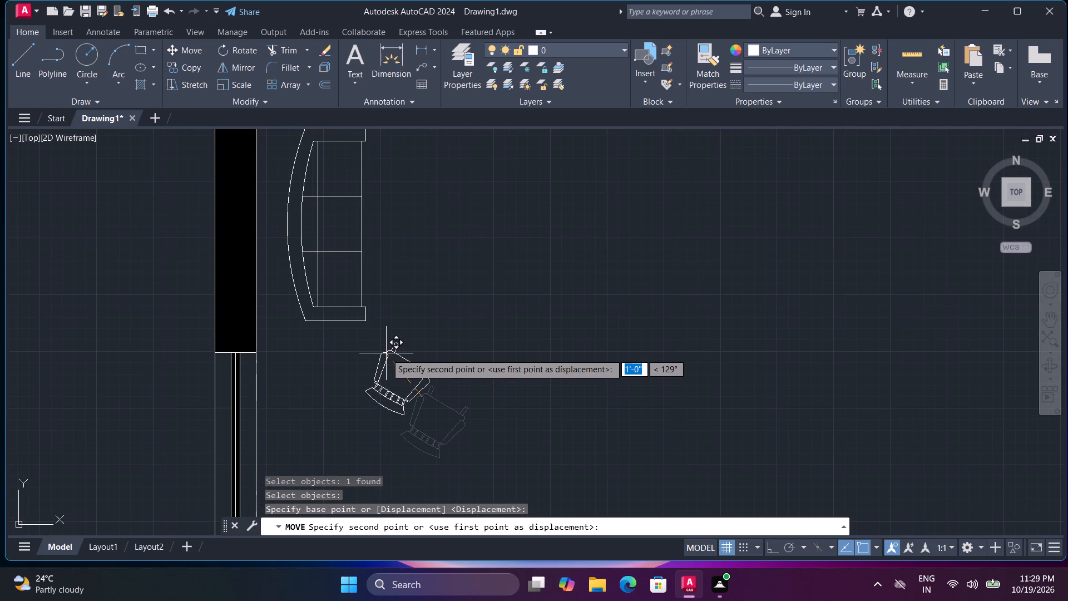
pyautogui.click(386, 353)
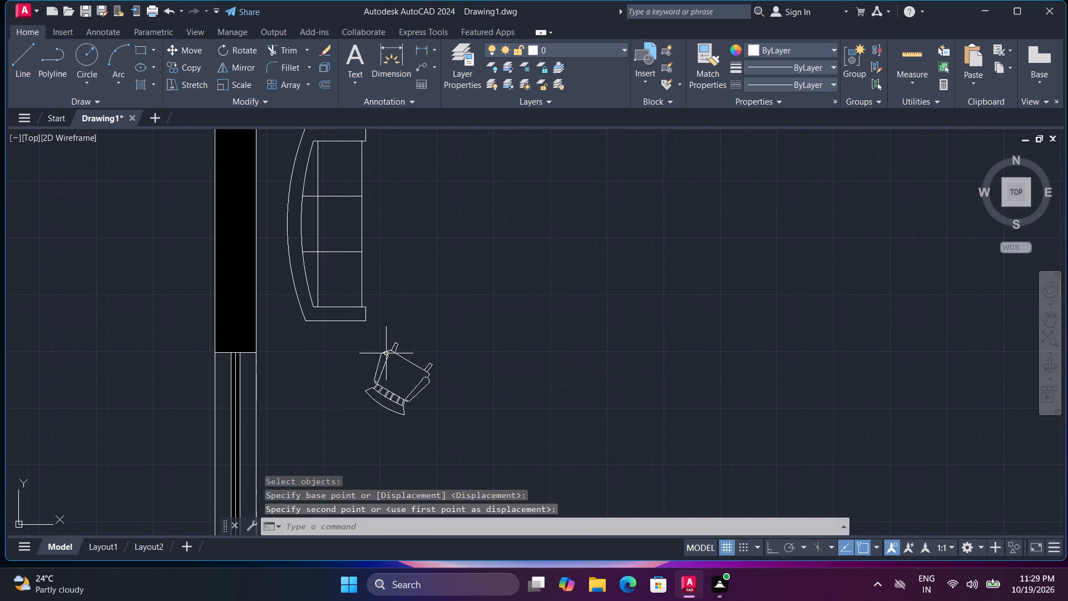
# Move the wood-grain table block from above the plan into the living room, to the right of the three-seat sofa.
pyautogui.scroll(-2, 387, 354)
pyautogui.scroll(-2, 439, 349)
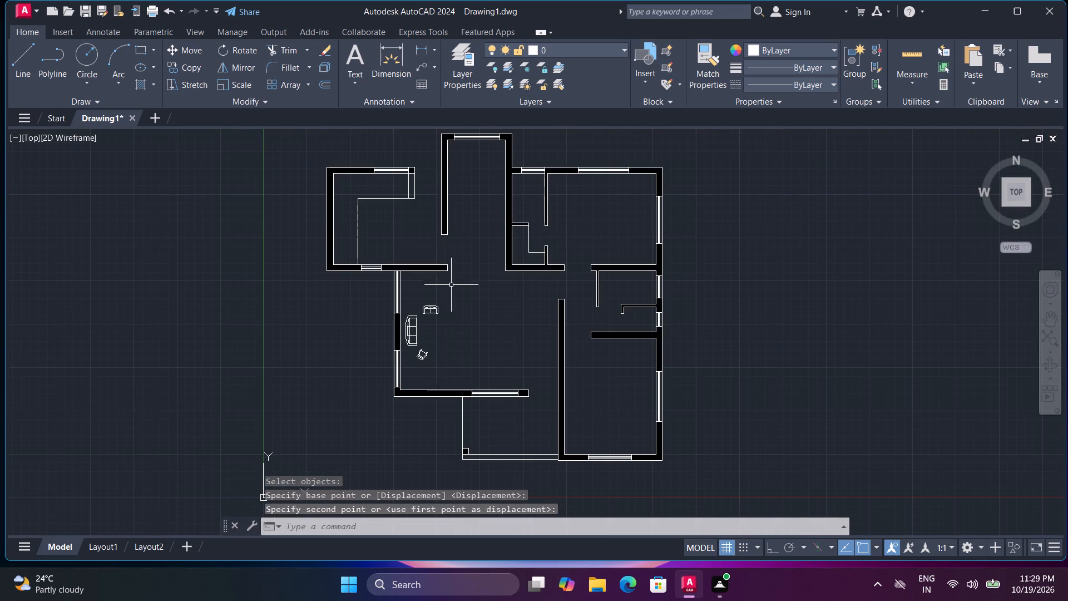
pyautogui.scroll(-1, 453, 279)
pyautogui.moveTo(416, 192); pyautogui.dragTo(446, 229, button='middle')
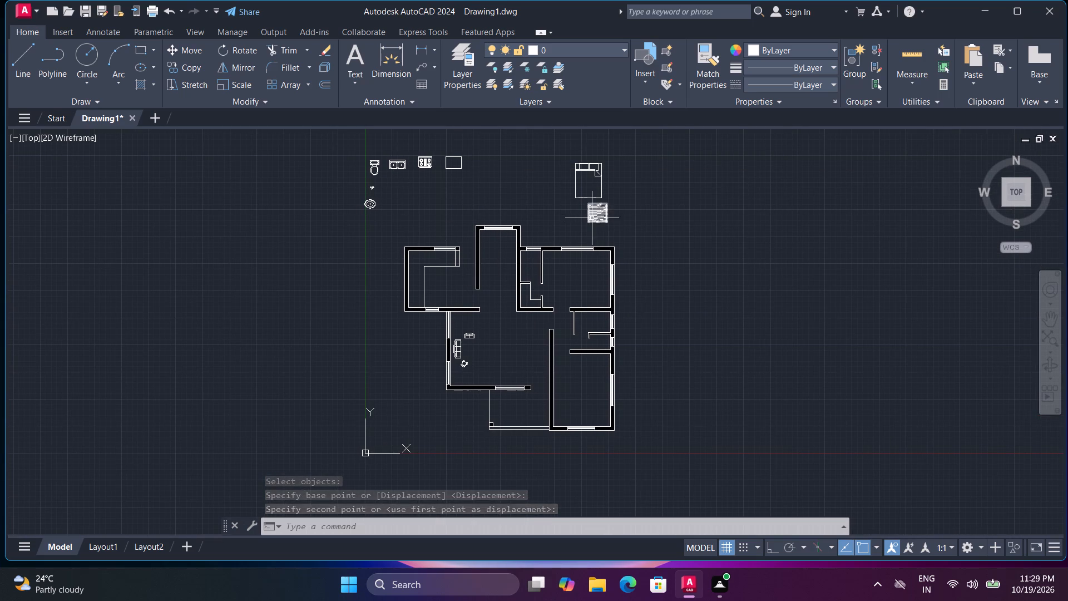
pyautogui.click(594, 218)
pyautogui.write('m')
pyautogui.press('space')
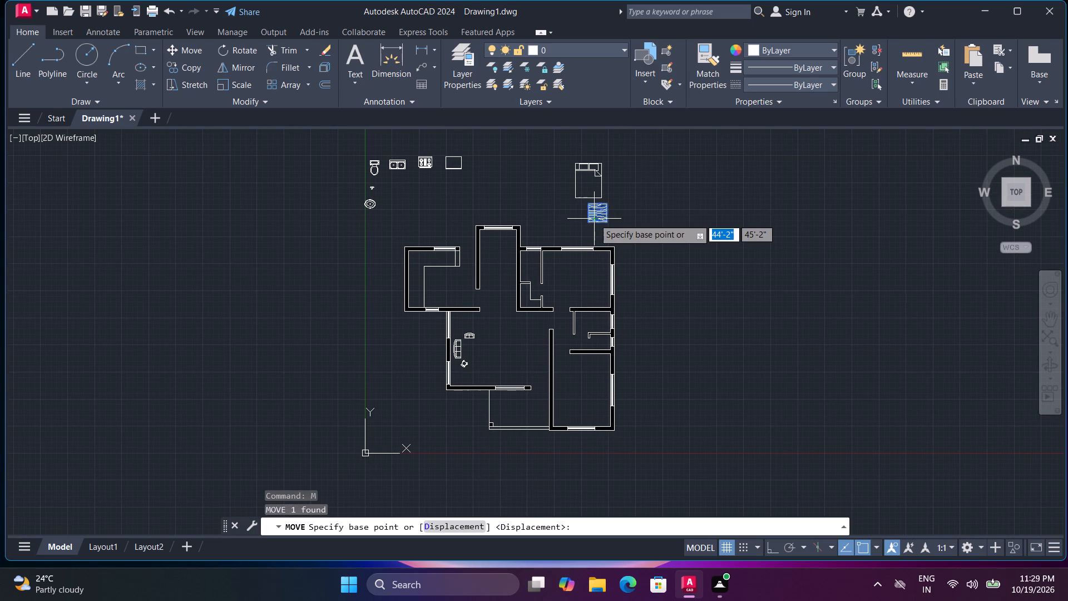
pyautogui.click(594, 219)
pyautogui.scroll(3, 471, 361)
pyautogui.click(483, 364)
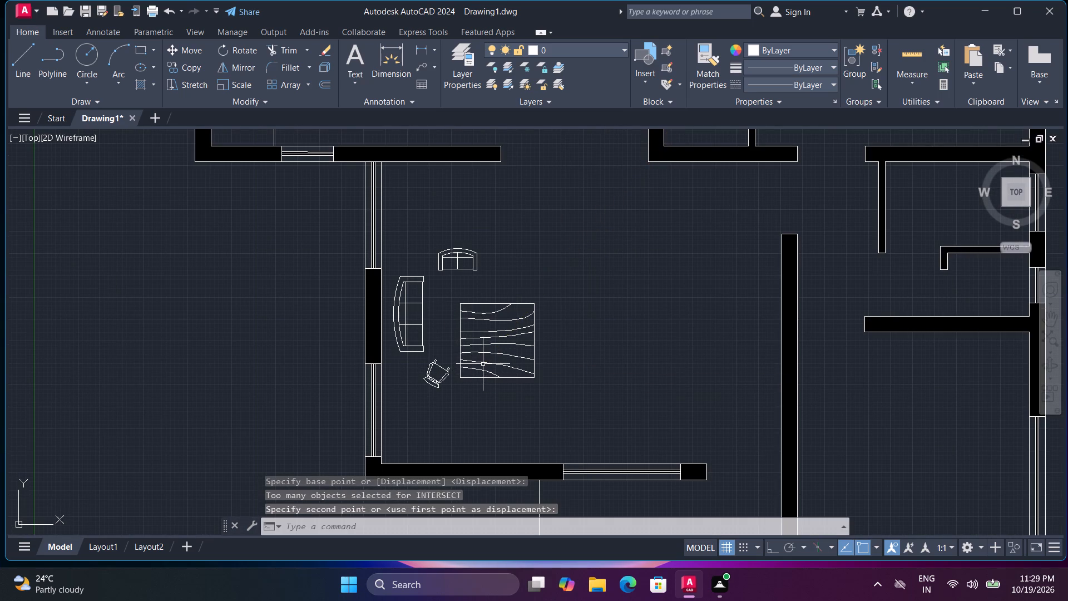
# Scale the wood-grain table down freehand from its lower edge to a small side table.
pyautogui.press('space')
pyautogui.press('space')
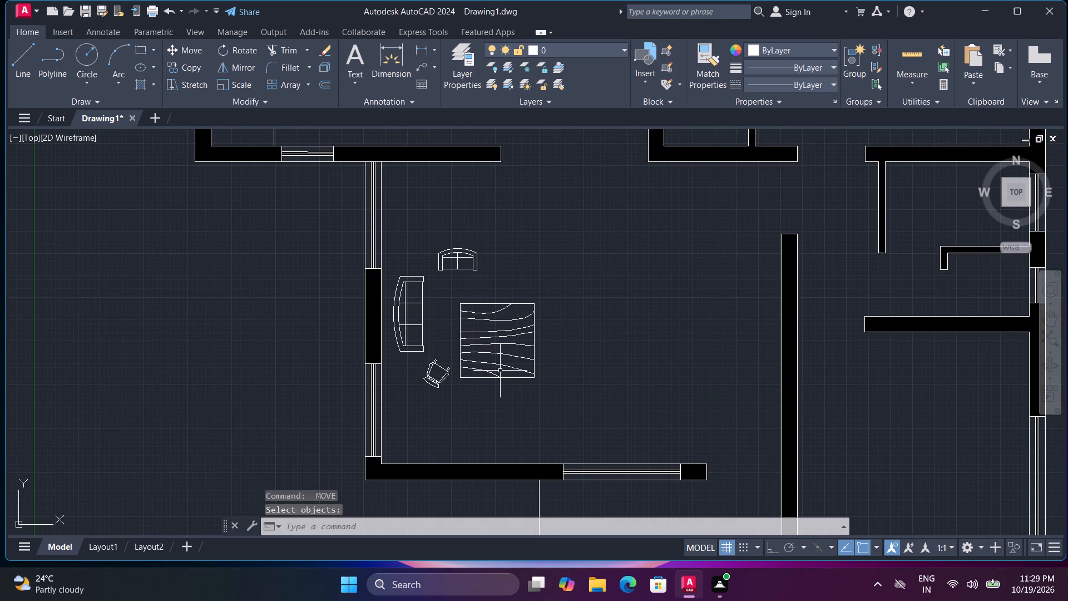
pyautogui.write('sc')
pyautogui.press('space')
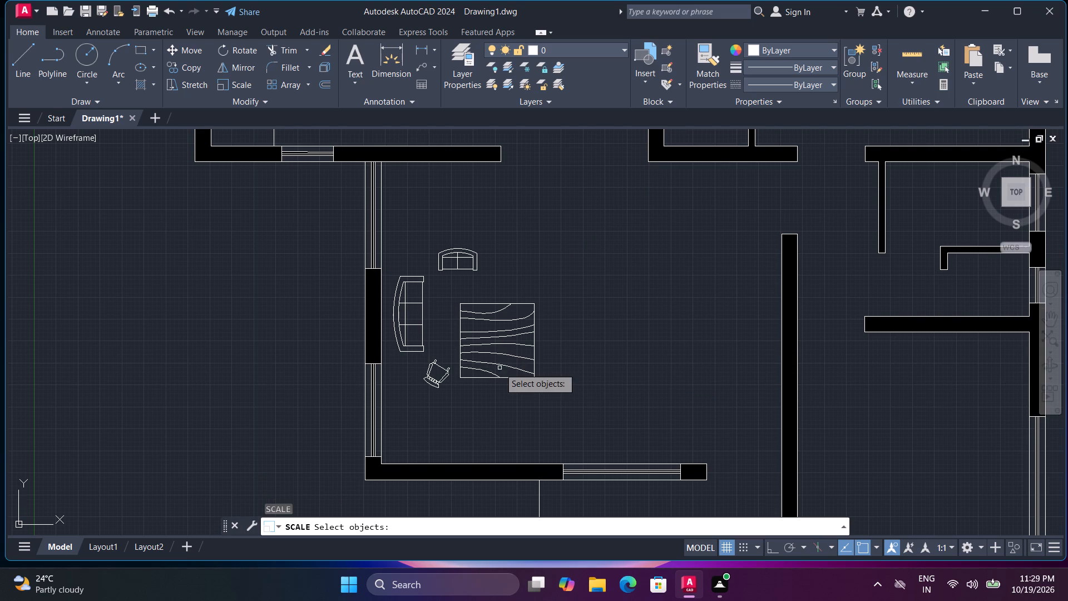
pyautogui.click(502, 377)
pyautogui.press('space')
pyautogui.click(501, 377)
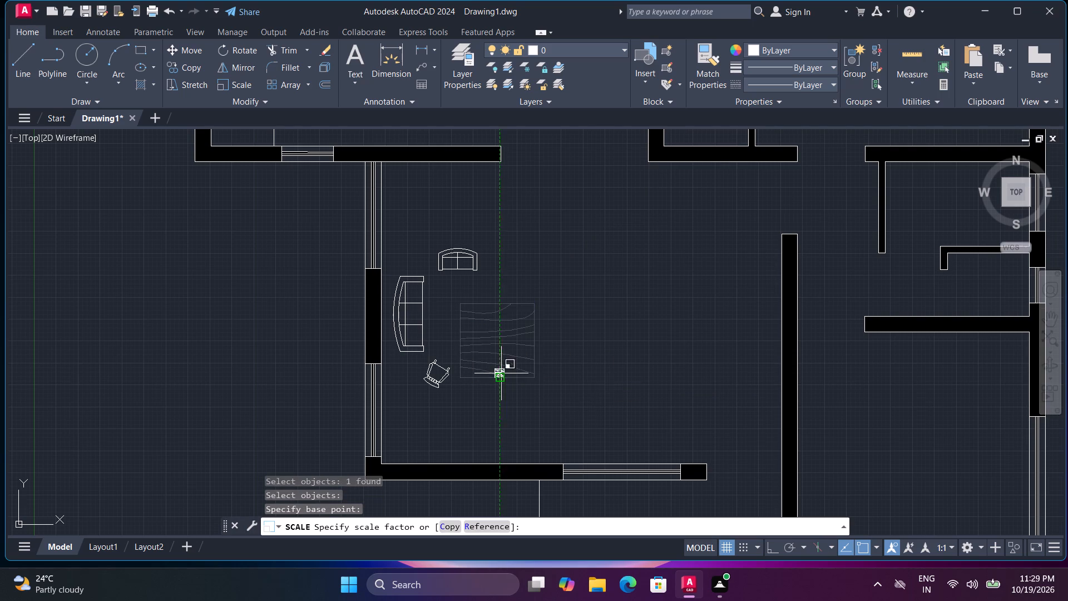
pyautogui.scroll(2, 507, 377)
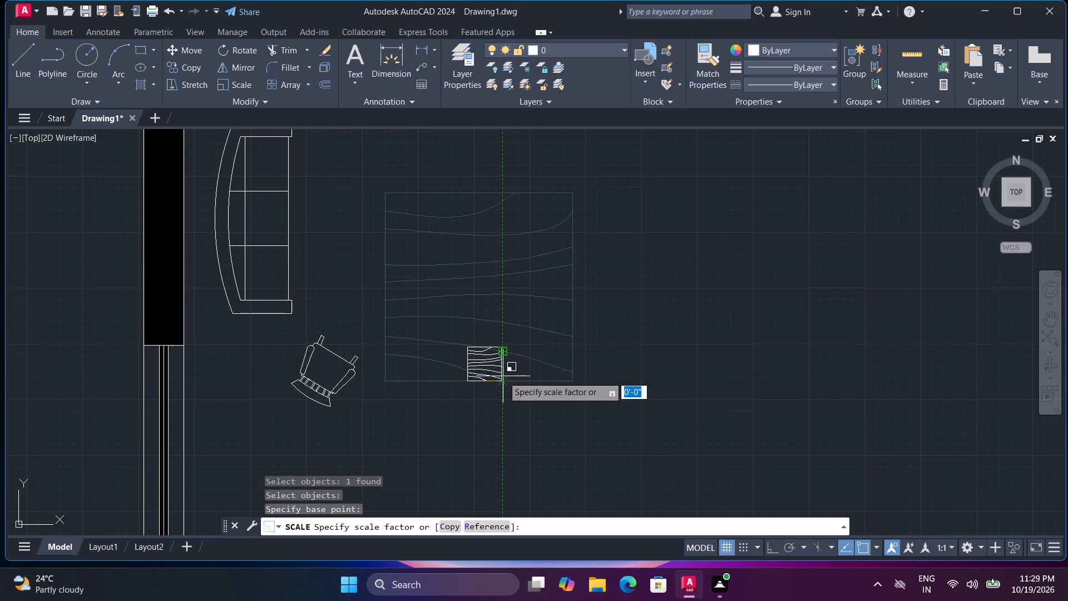
pyautogui.click(503, 376)
# Move the small wood-grain table to just below the lower arm of the three-seat sofa.
pyautogui.write('m')
pyautogui.press('space')
pyautogui.click(503, 376)
pyautogui.press('space')
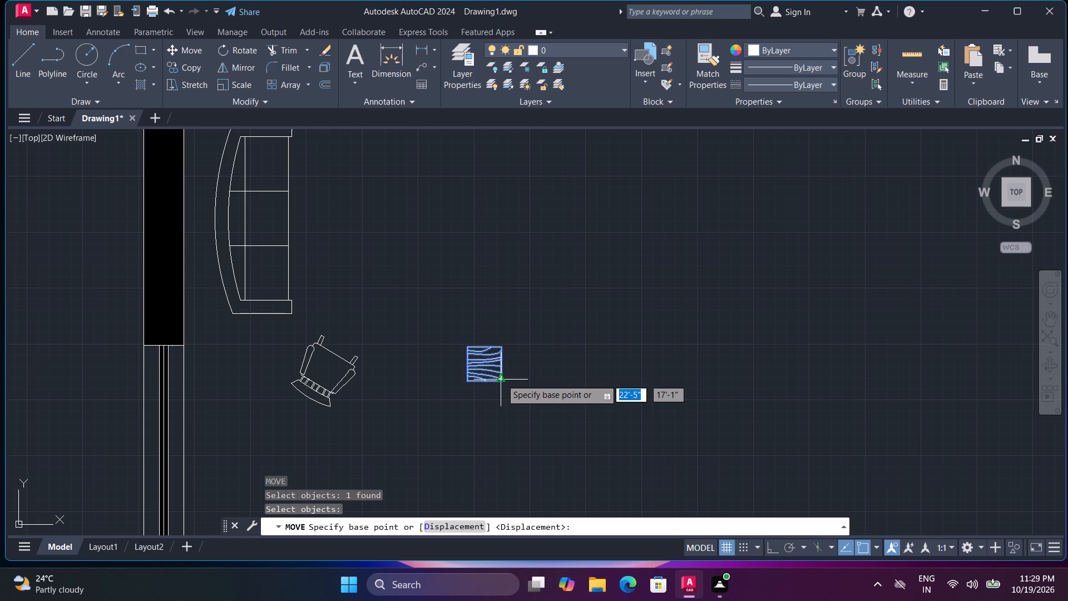
pyautogui.click(501, 379)
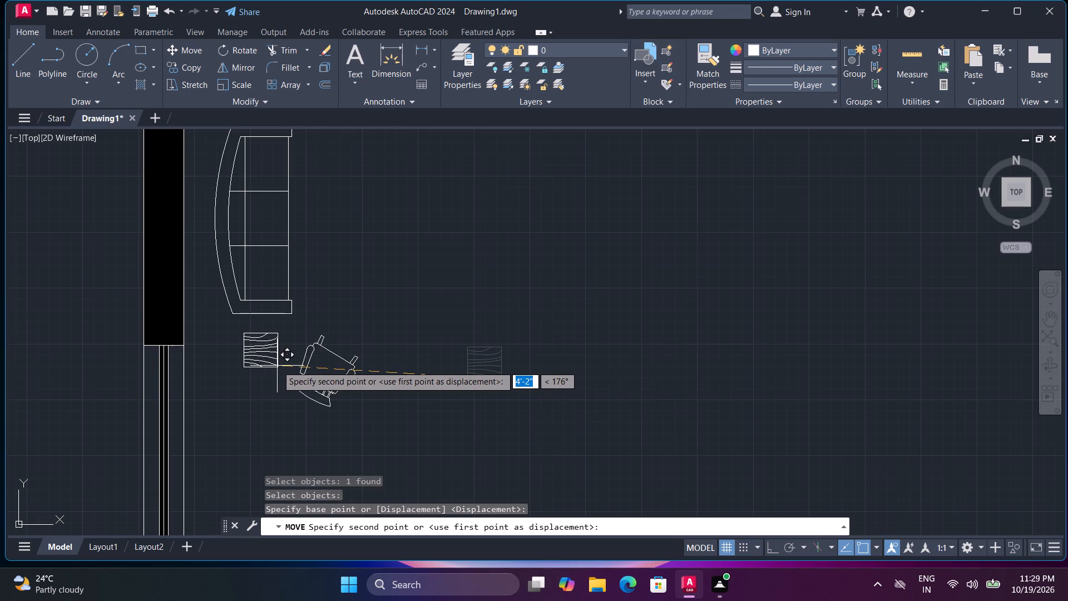
pyautogui.scroll(1, 277, 361)
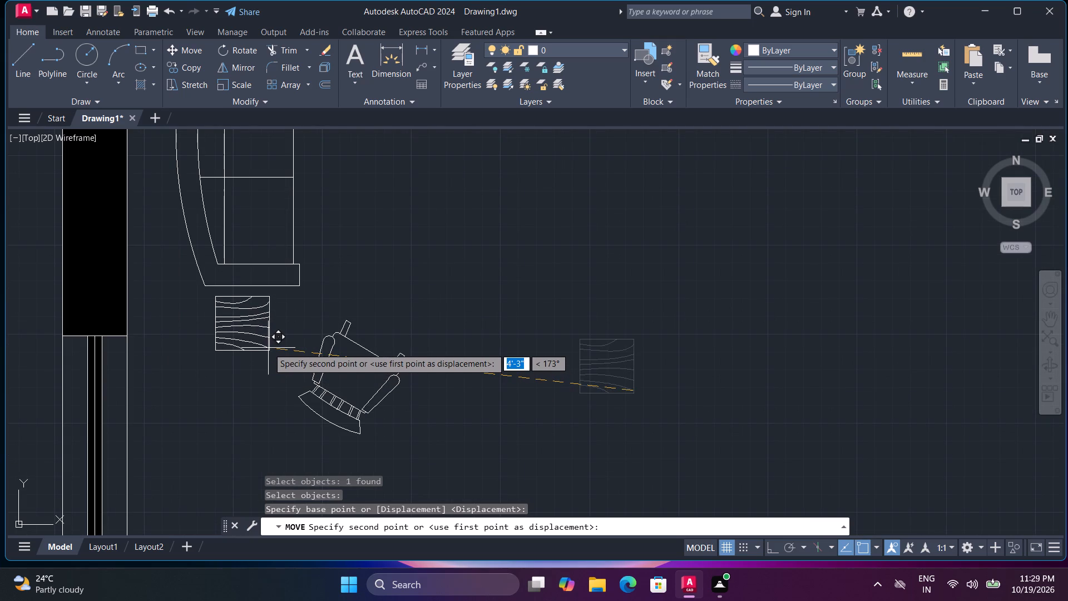
pyautogui.click(267, 346)
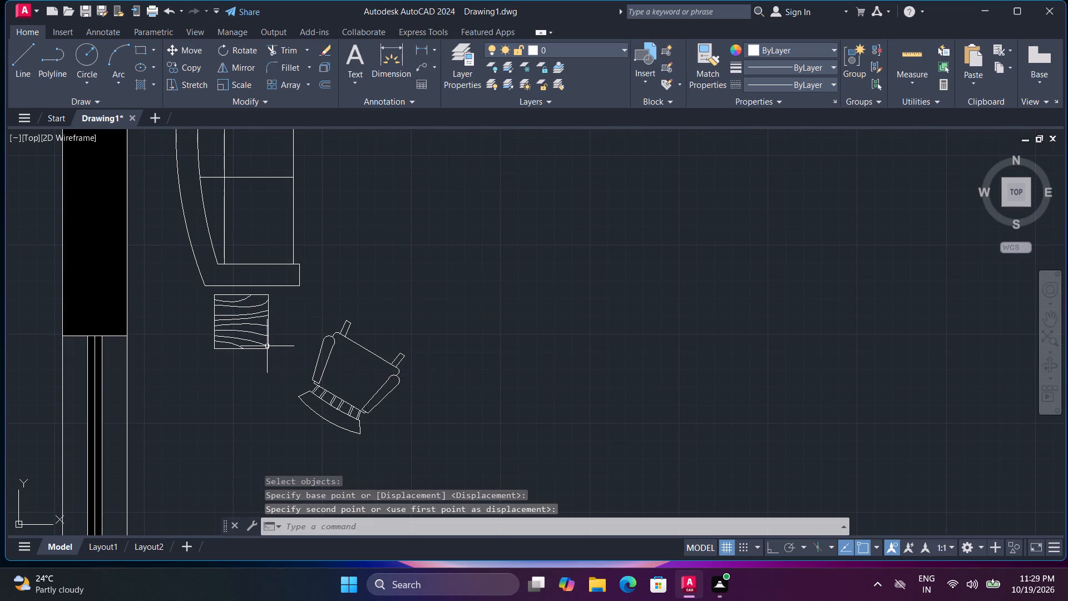
# Scale the side table up from its upper-left corner until its right edge lines up with the sofa arm's front.
pyautogui.write('sc')
pyautogui.press('space')
pyautogui.click(266, 346)
pyautogui.press('space')
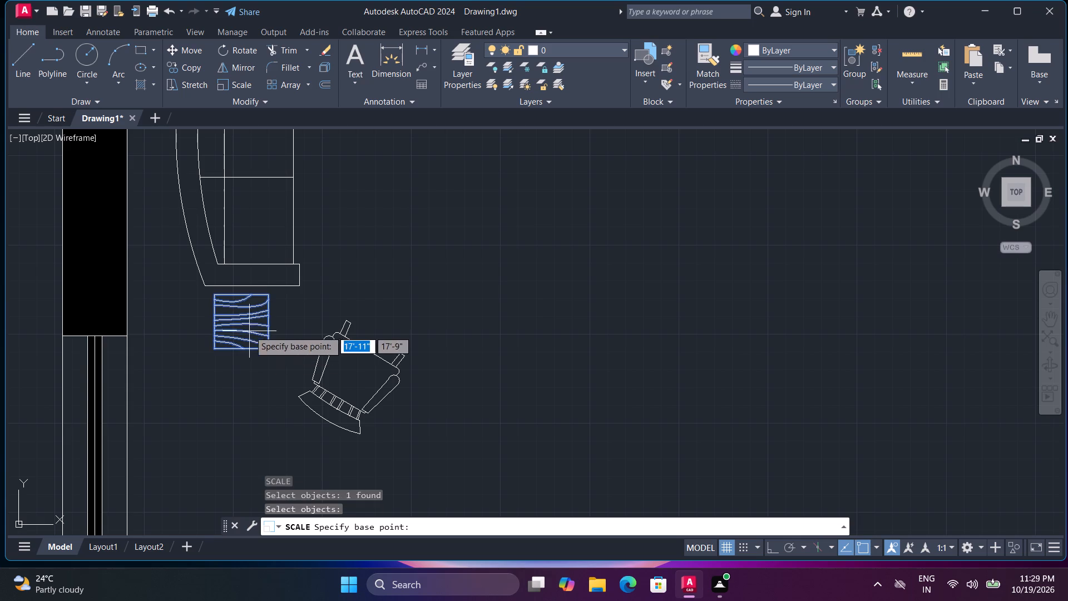
pyautogui.click(211, 293)
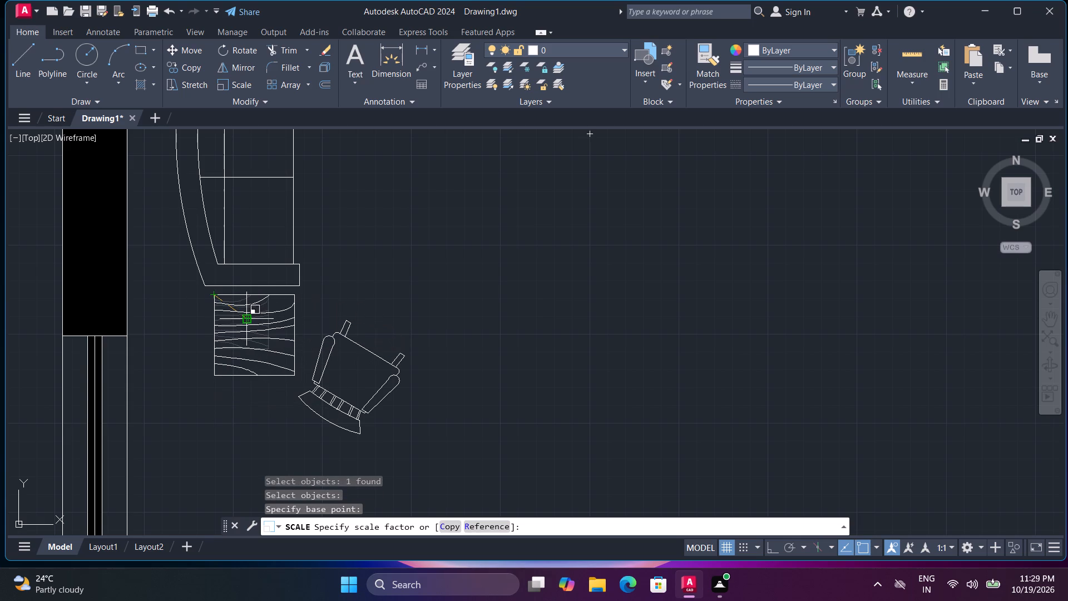
pyautogui.click(251, 319)
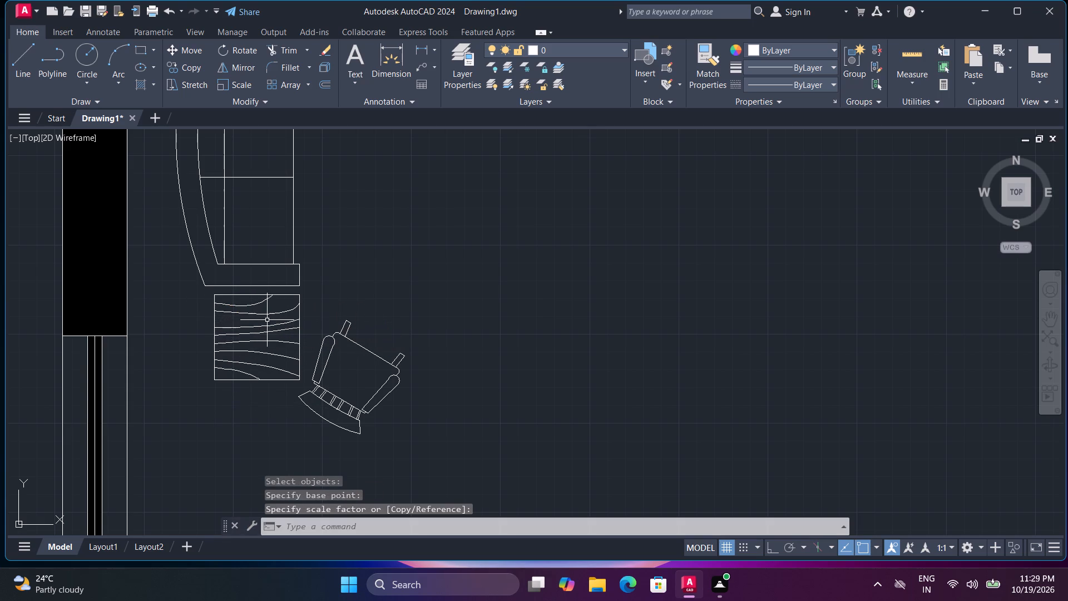
# Copy the side table from its upper-right corner to just above the upper arm of the three-seat sofa, vertically aligned.
pyautogui.write('co')
pyautogui.press('space')
pyautogui.click(269, 323)
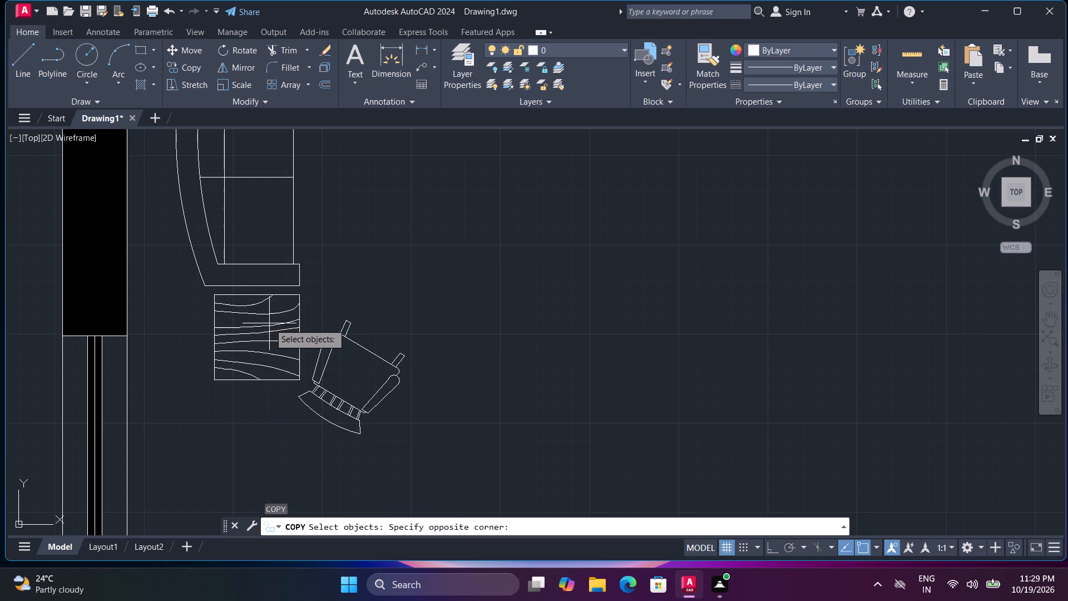
pyautogui.press('space')
pyautogui.click(286, 299)
pyautogui.click(288, 294)
pyautogui.press('space')
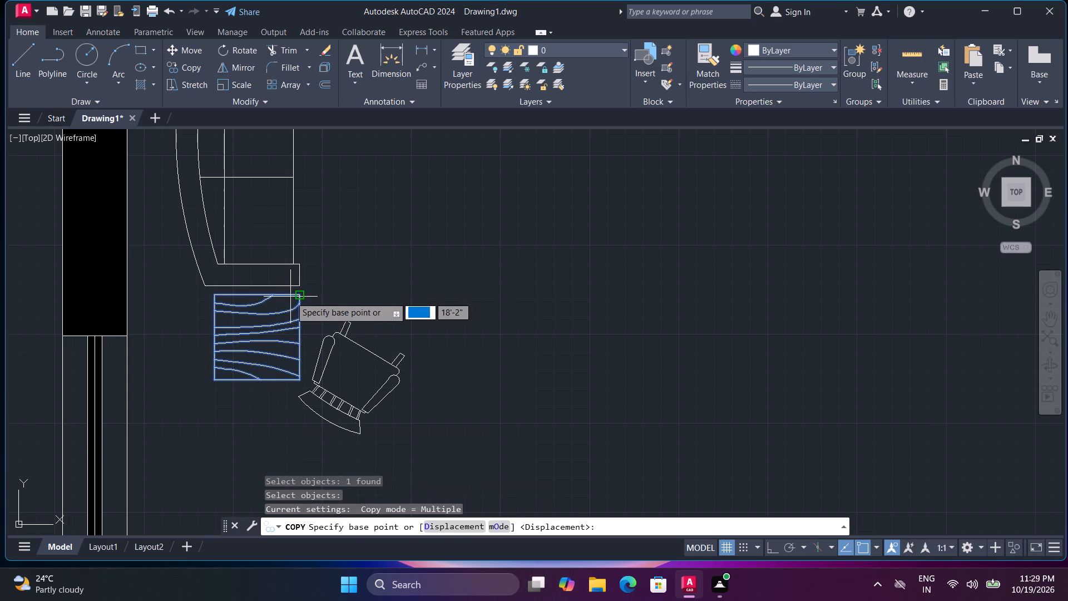
pyautogui.click(298, 295)
pyautogui.moveTo(297, 277); pyautogui.dragTo(387, 392, button='middle')
pyautogui.scroll(-2, 387, 375)
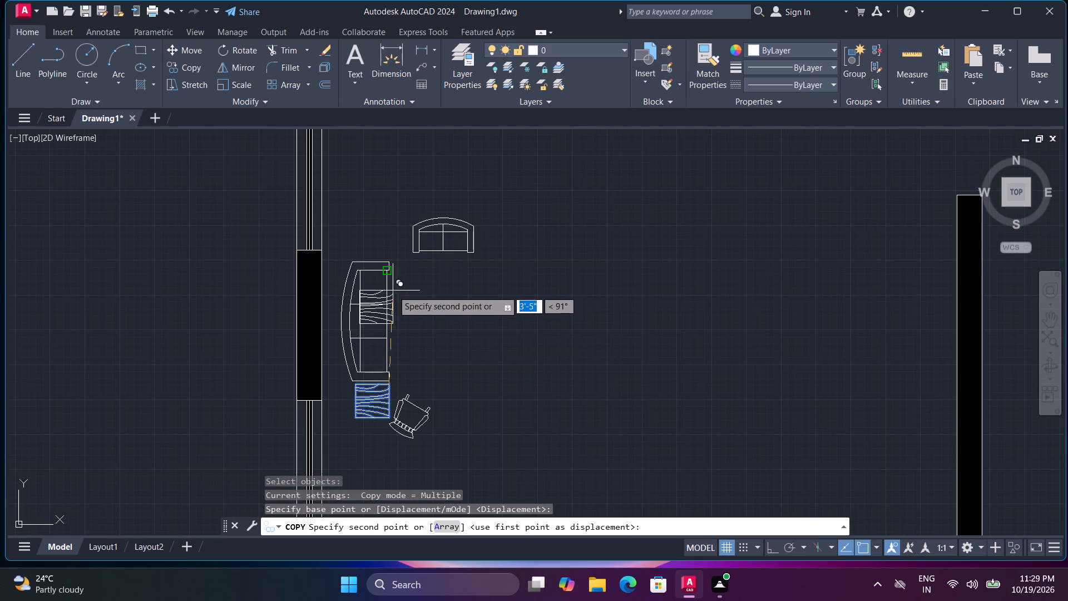
pyautogui.moveTo(396, 291); pyautogui.dragTo(421, 342, button='middle')
pyautogui.scroll(2, 413, 270)
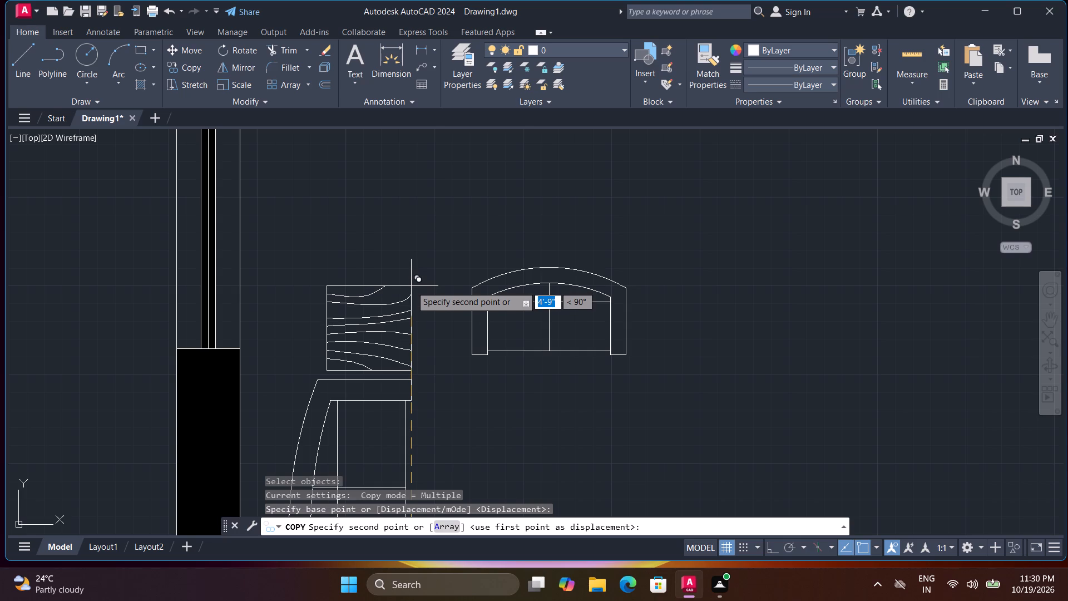
pyautogui.click(411, 278)
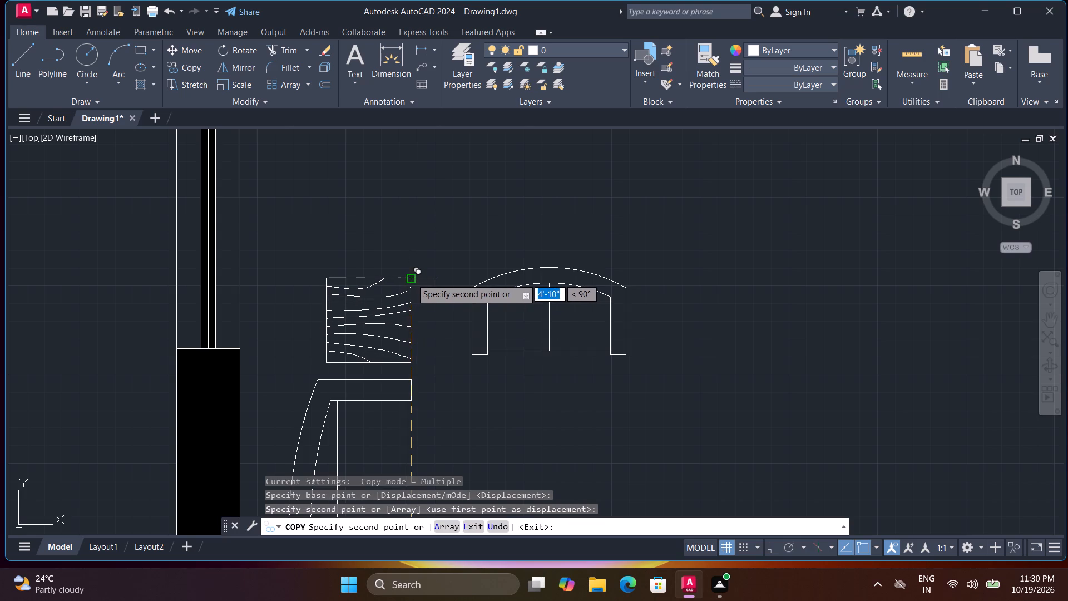
# Place another copy of the side table near the upper-right corner of the upper-right bedroom.
pyautogui.scroll(-1, 421, 294)
pyautogui.moveTo(431, 321); pyautogui.dragTo(420, 296, button='middle')
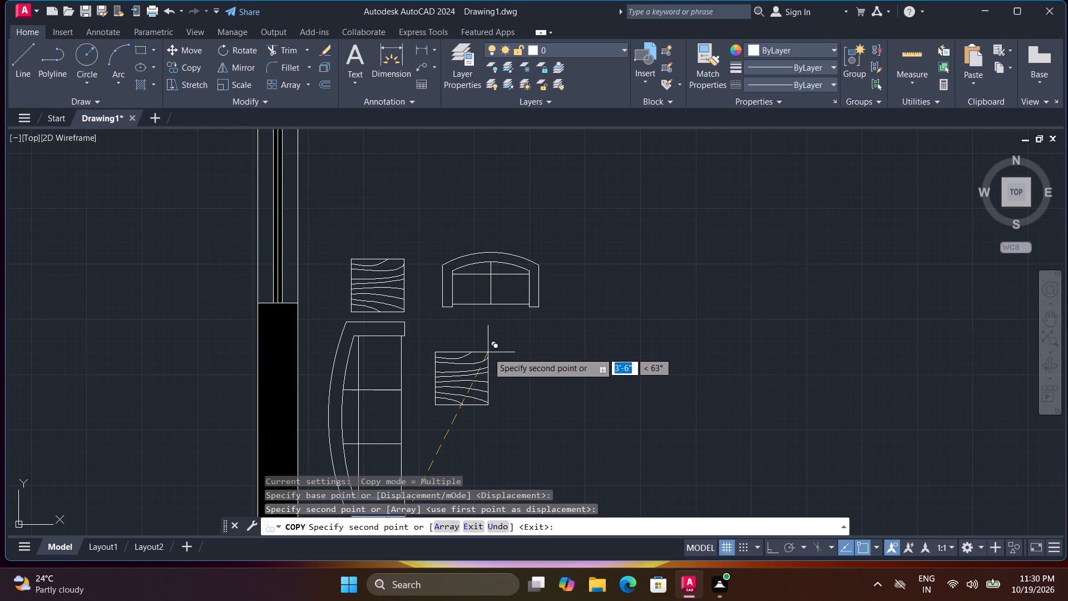
pyautogui.scroll(-1, 537, 388)
pyautogui.scroll(-2, 659, 352)
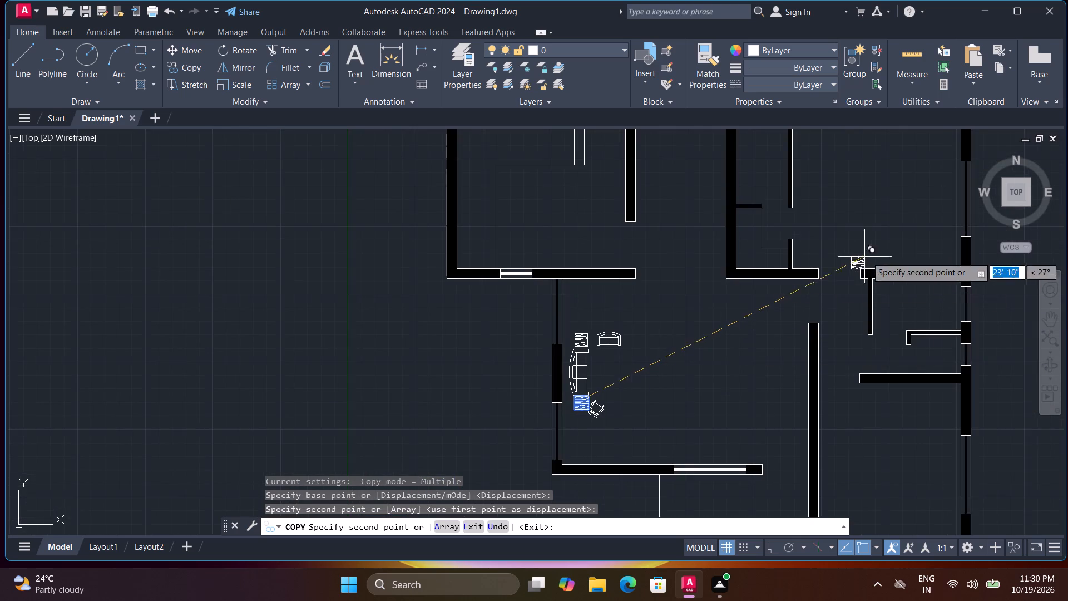
pyautogui.moveTo(886, 223); pyautogui.dragTo(819, 267, button='middle')
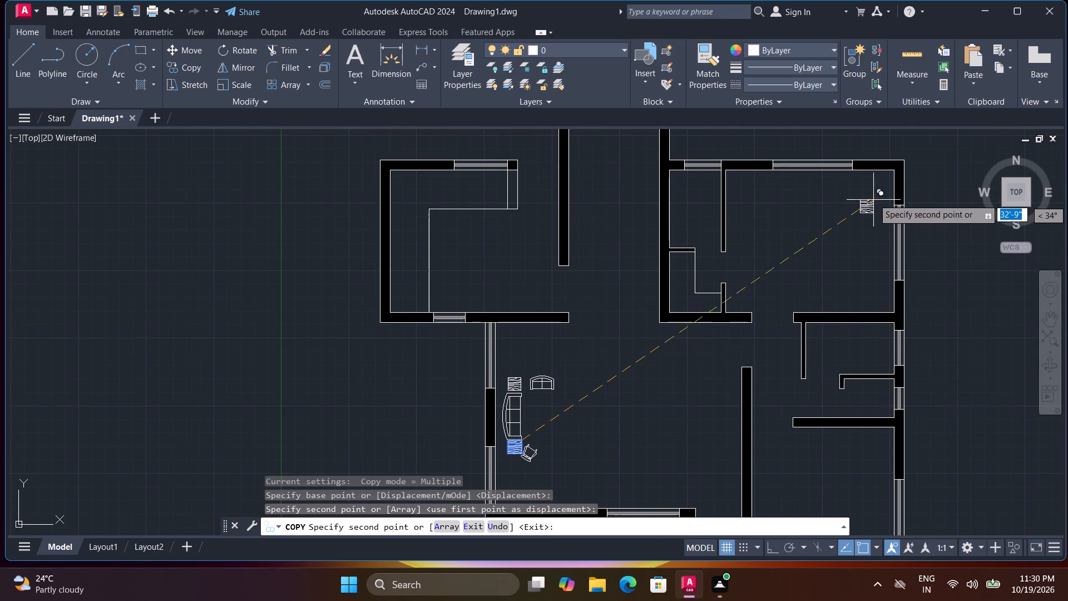
pyautogui.click(878, 180)
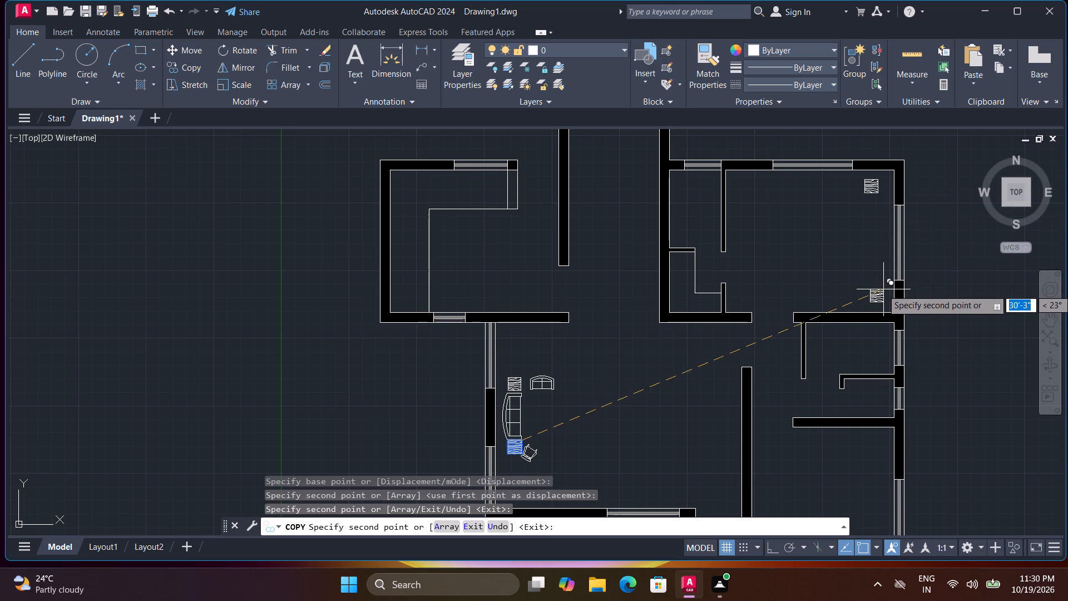
# Place side table copies near the upper-right bedroom's lower-right corner and near both lower corners of the lower-right room.
pyautogui.click(883, 289)
pyautogui.moveTo(888, 288); pyautogui.dragTo(848, 167, button='middle')
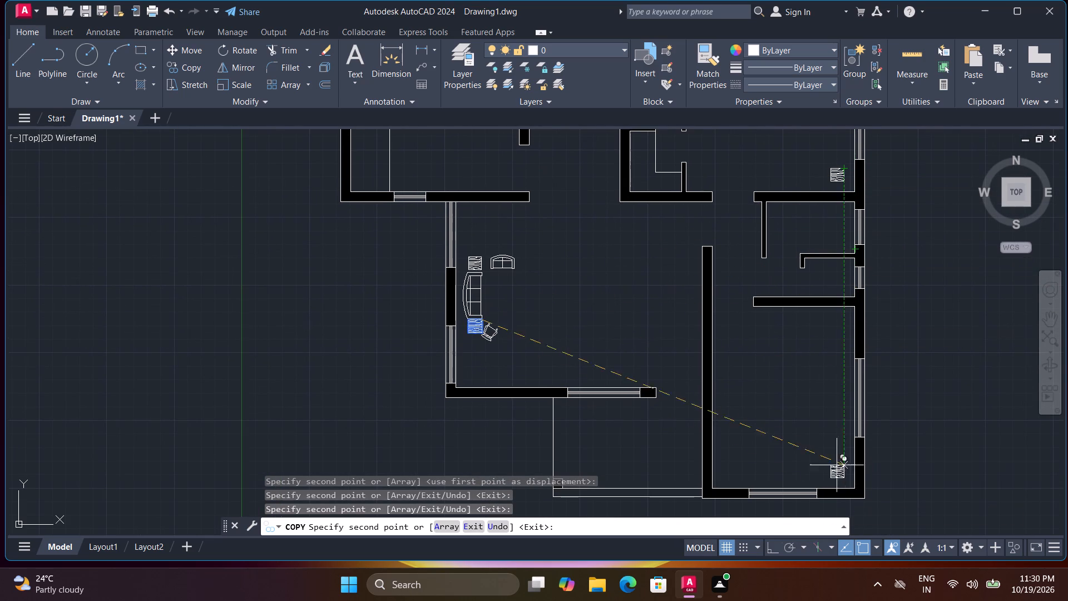
pyautogui.click(836, 463)
pyautogui.click(736, 464)
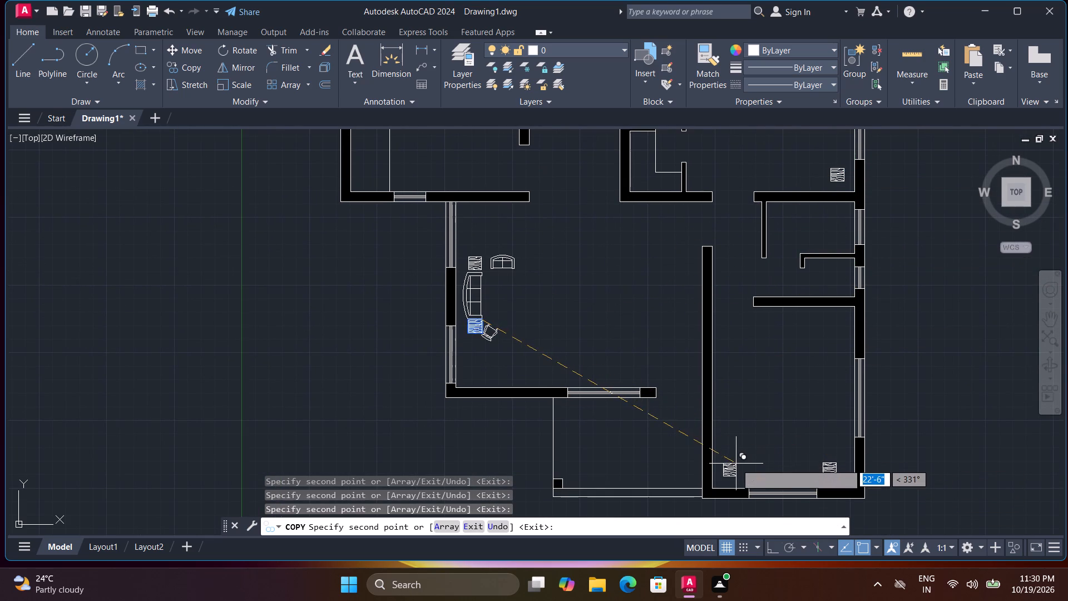
pyautogui.press('space')
# Move the side table below the three-seat sofa slightly downward, widening its gap from the sofa's lower arm.
pyautogui.scroll(2, 525, 338)
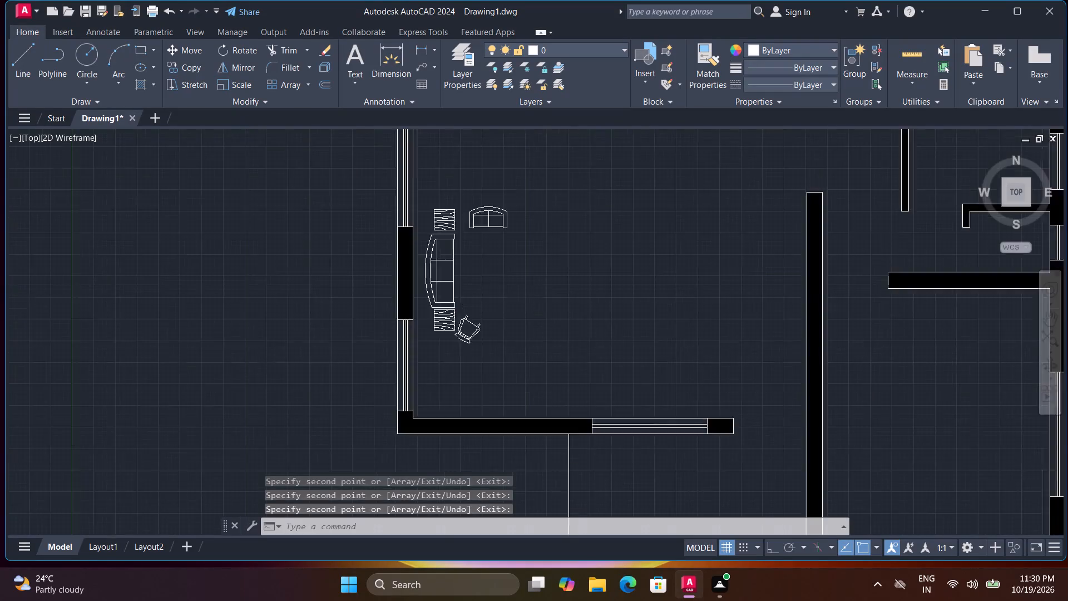
pyautogui.moveTo(464, 332); pyautogui.dragTo(582, 360, button='middle')
pyautogui.scroll(2, 444, 357)
pyautogui.scroll(-1, 586, 317)
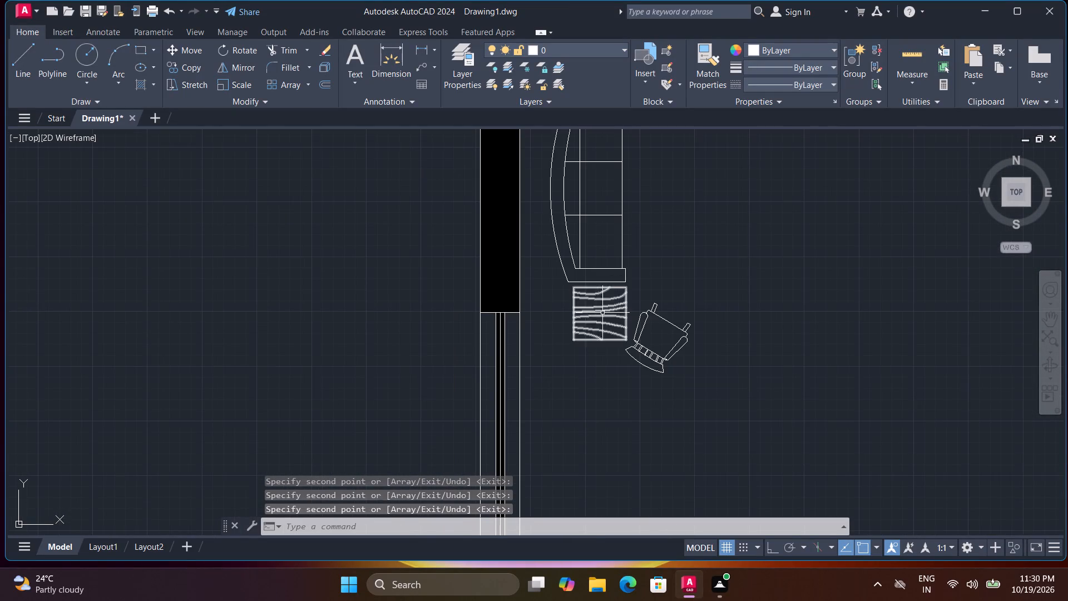
pyautogui.press('m')
pyautogui.press('space')
pyautogui.click(622, 316)
pyautogui.press('space')
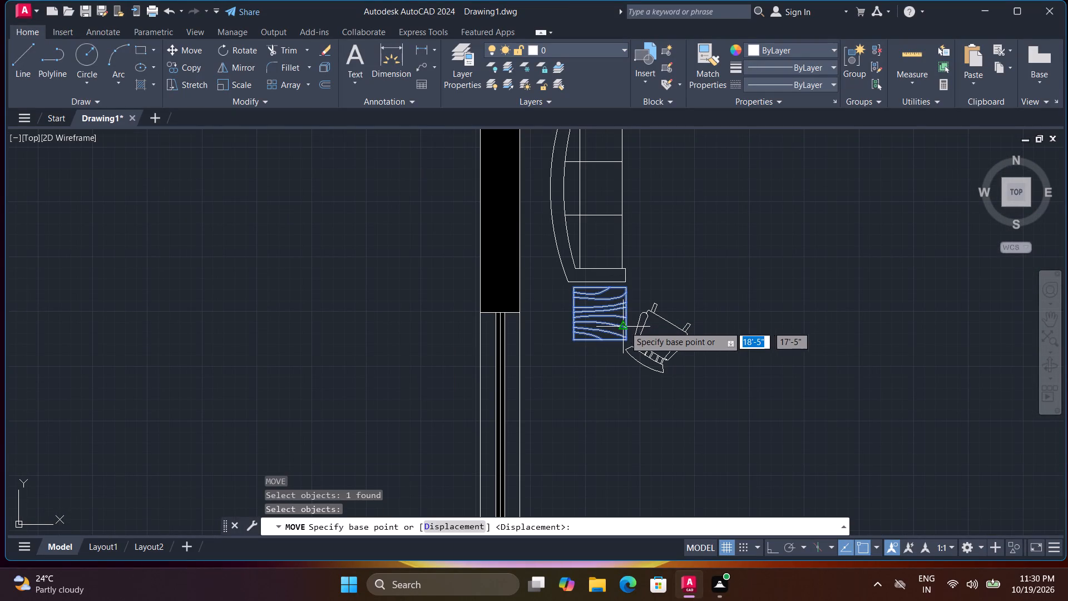
pyautogui.click(625, 327)
pyautogui.click(624, 333)
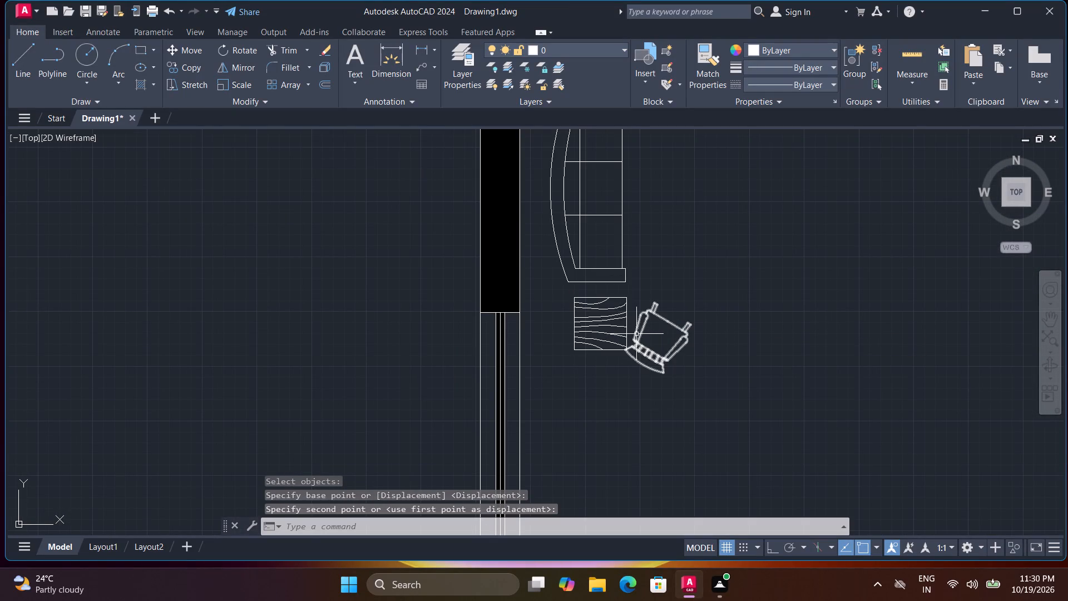
# Move the small angled chair slightly to the right so it stands just clear of the lower side table.
pyautogui.click(637, 334)
pyautogui.write('m')
pyautogui.press('space')
pyautogui.click(639, 334)
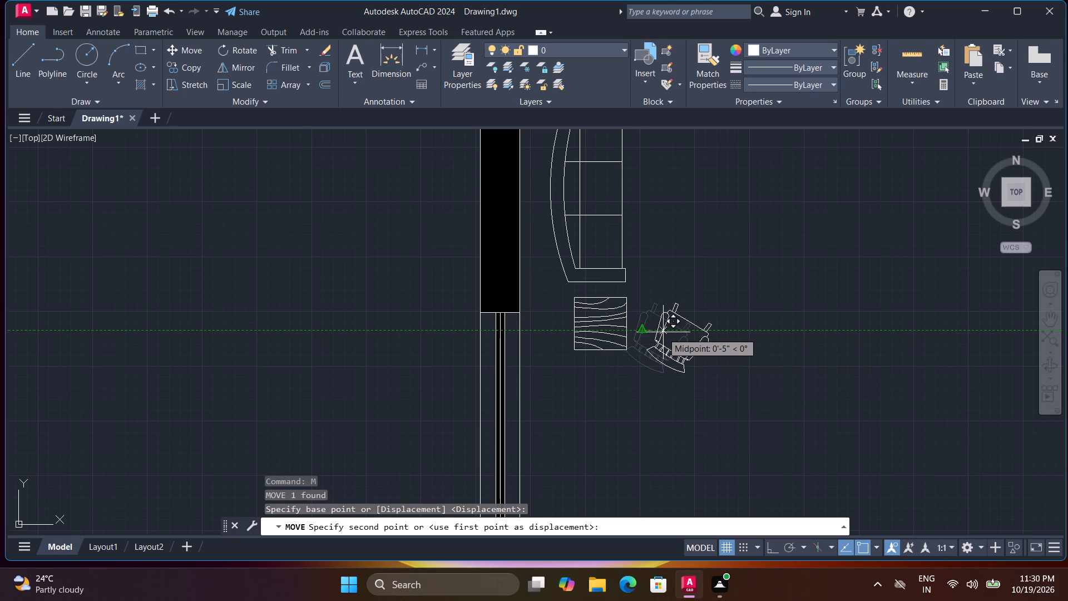
pyautogui.scroll(1, 666, 332)
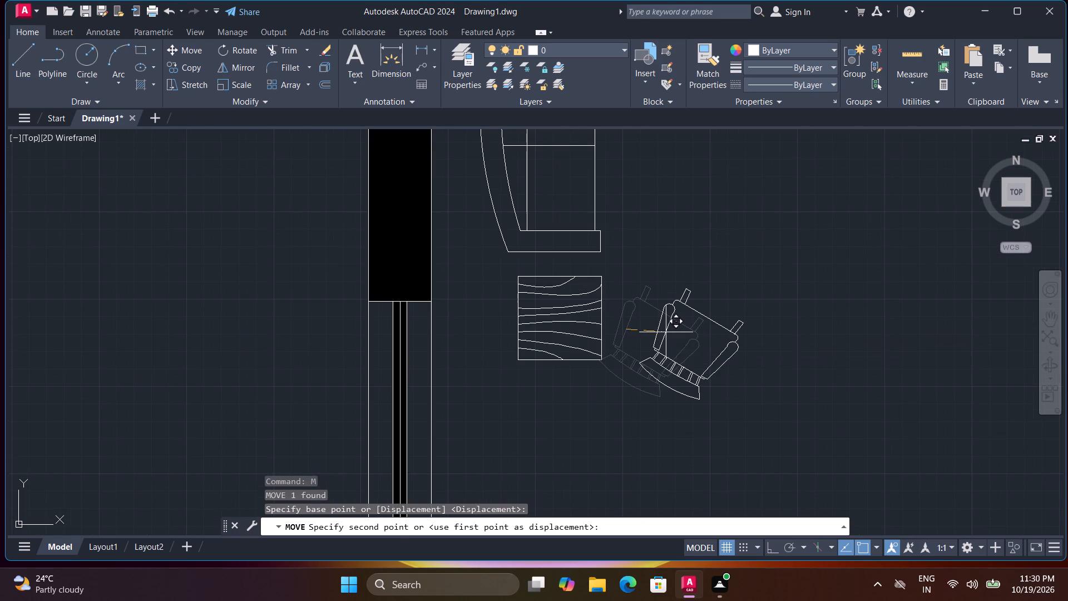
pyautogui.click(666, 332)
pyautogui.scroll(-1, 690, 326)
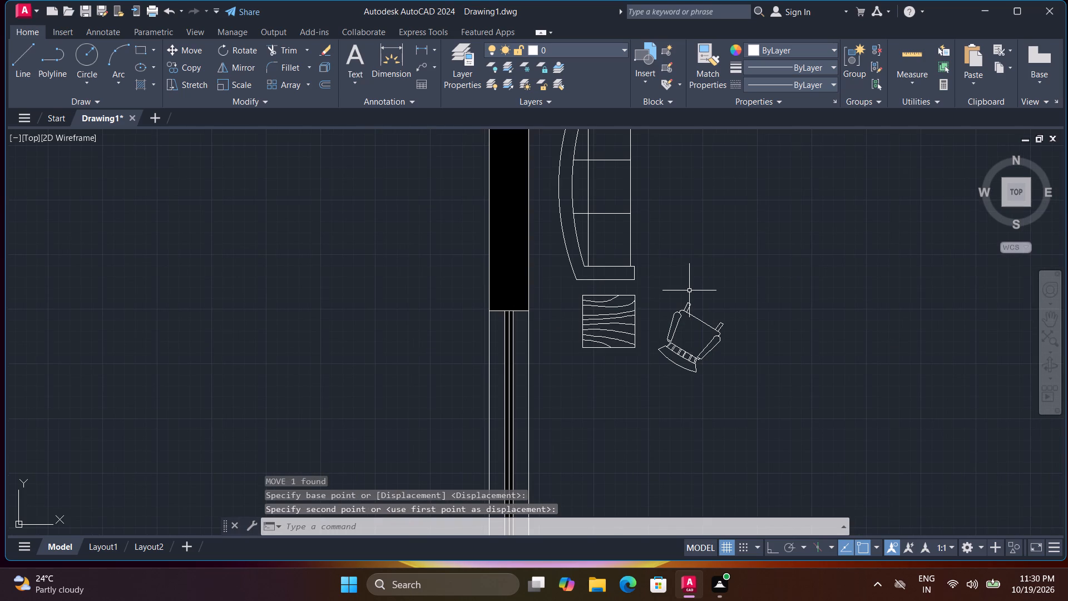
pyautogui.press('space')
pyautogui.click(685, 313)
pyautogui.press('space')
pyautogui.click(681, 318)
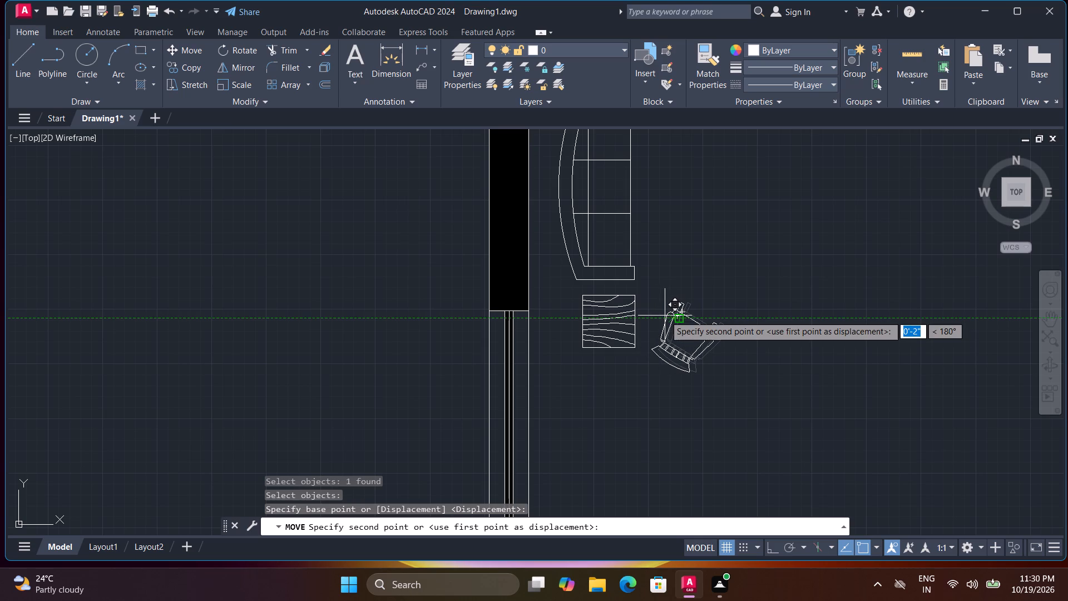
pyautogui.scroll(1, 666, 316)
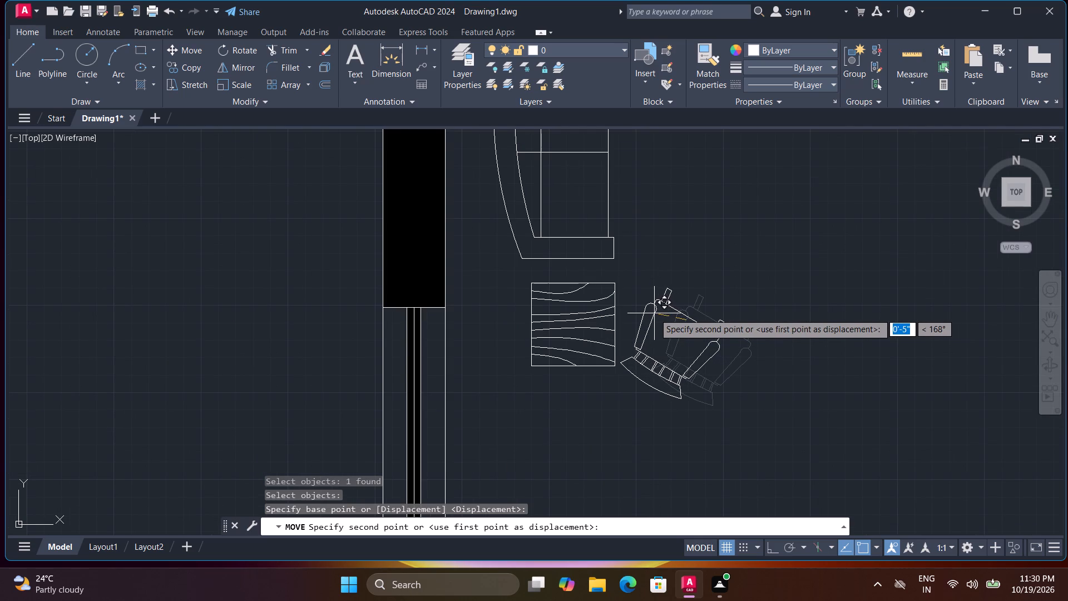
pyautogui.click(654, 313)
# Nudge the side table above the three-seat sofa slightly to the left.
pyautogui.scroll(-2, 671, 319)
pyautogui.moveTo(706, 277); pyautogui.dragTo(723, 334, button='middle')
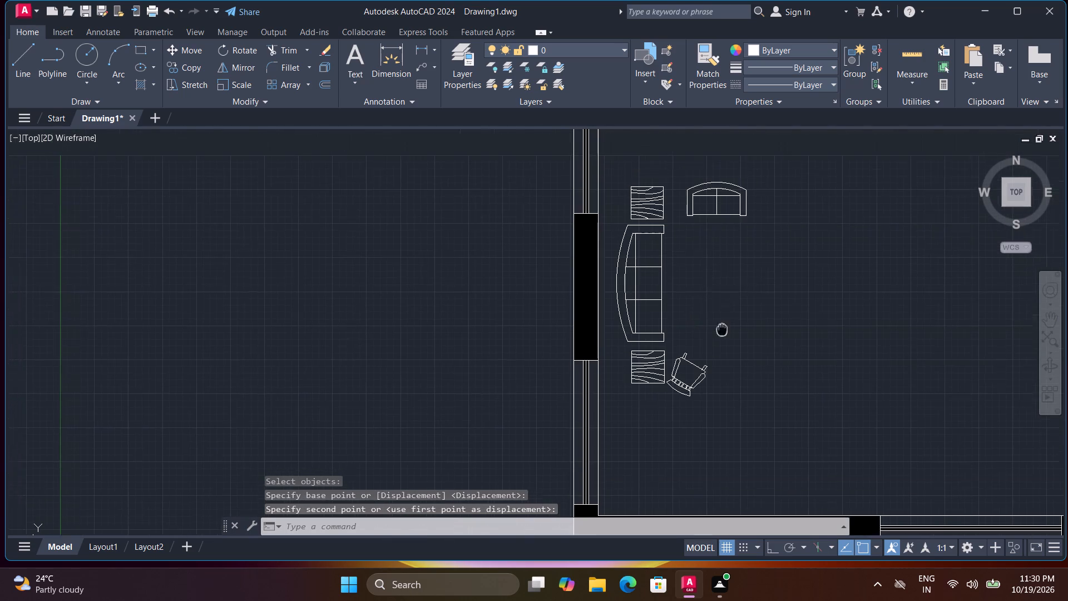
pyautogui.moveTo(723, 334); pyautogui.dragTo(723, 335, button='middle')
pyautogui.moveTo(716, 304); pyautogui.dragTo(697, 304, button='middle')
pyautogui.moveTo(693, 292); pyautogui.dragTo(698, 305, button='middle')
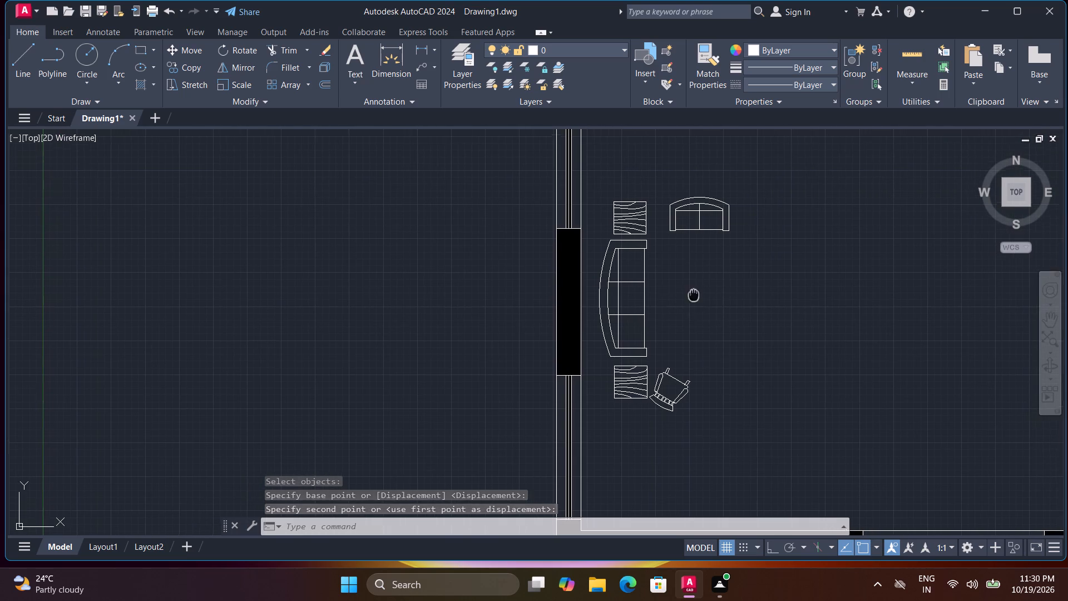
pyautogui.moveTo(698, 305); pyautogui.dragTo(708, 361, button='middle')
pyautogui.scroll(1, 667, 303)
pyautogui.click(657, 299)
pyautogui.press('space')
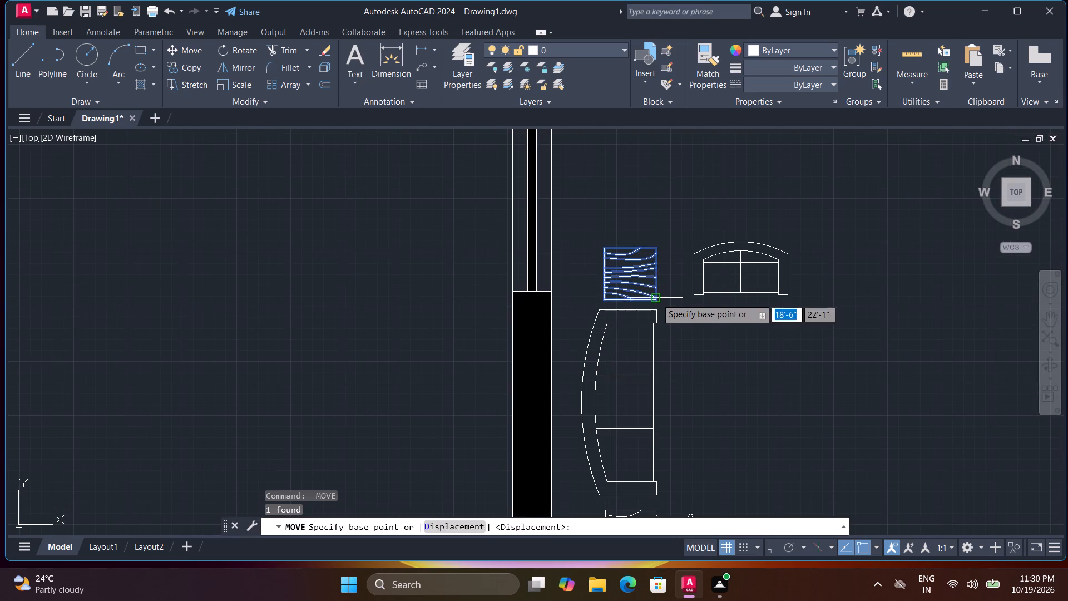
pyautogui.click(656, 298)
pyautogui.click(650, 296)
# With ortho on, draw a vertical line about 5" long from inside the sofa's upper arm up into the upper side table.
pyautogui.scroll(-2, 686, 318)
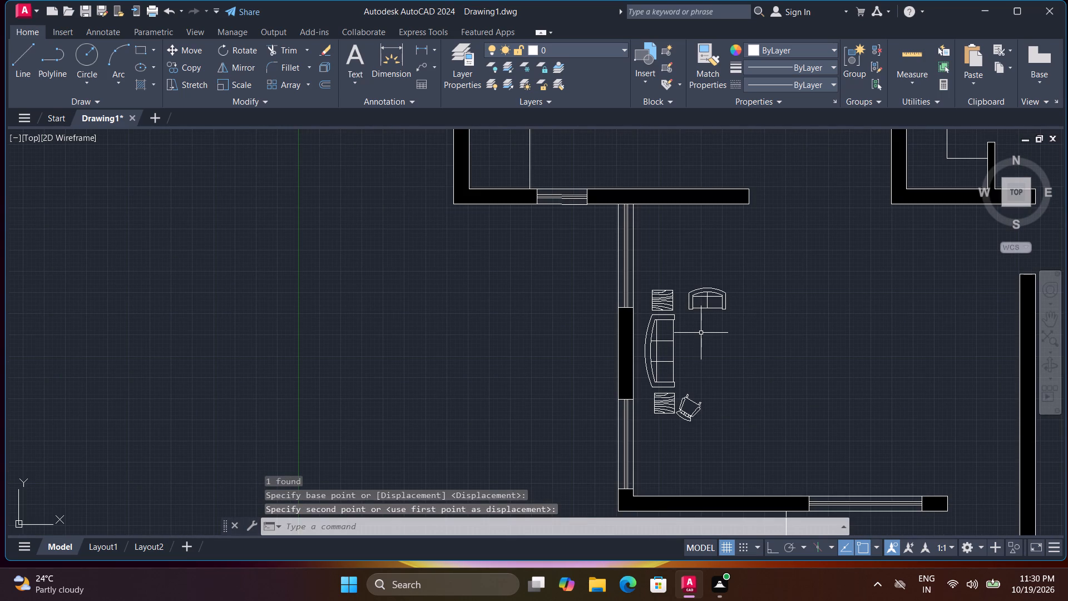
pyautogui.write('l')
pyautogui.press('space')
pyautogui.scroll(2, 673, 317)
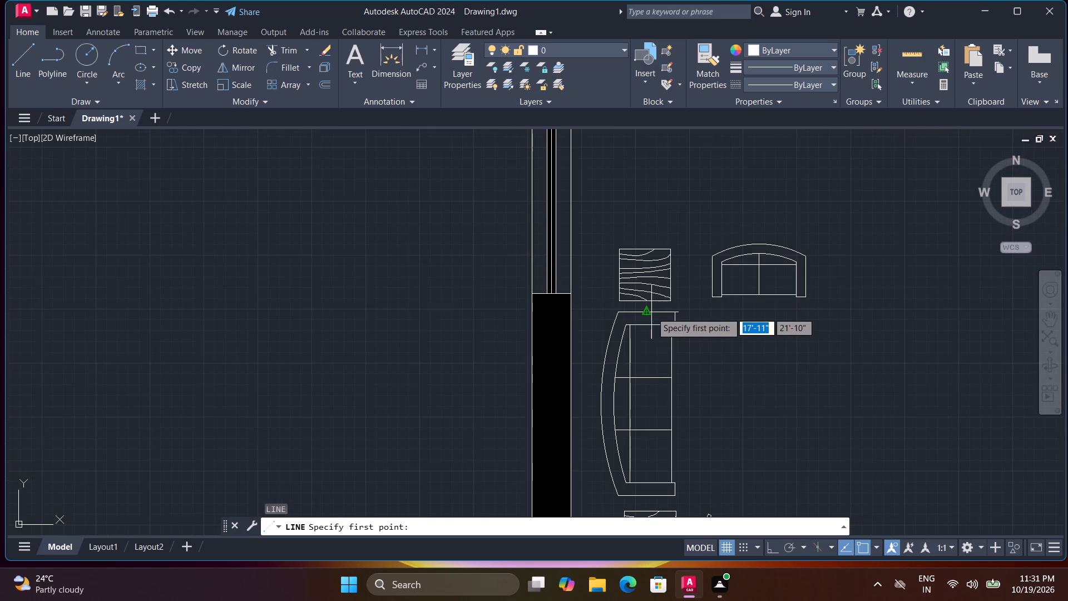
pyautogui.scroll(2, 651, 312)
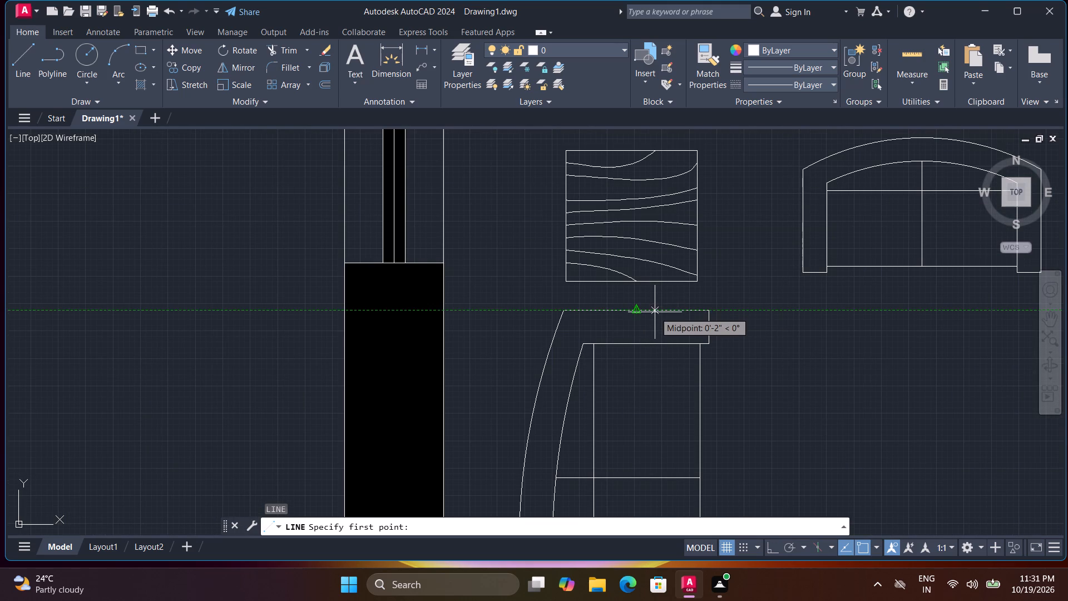
pyautogui.click(657, 321)
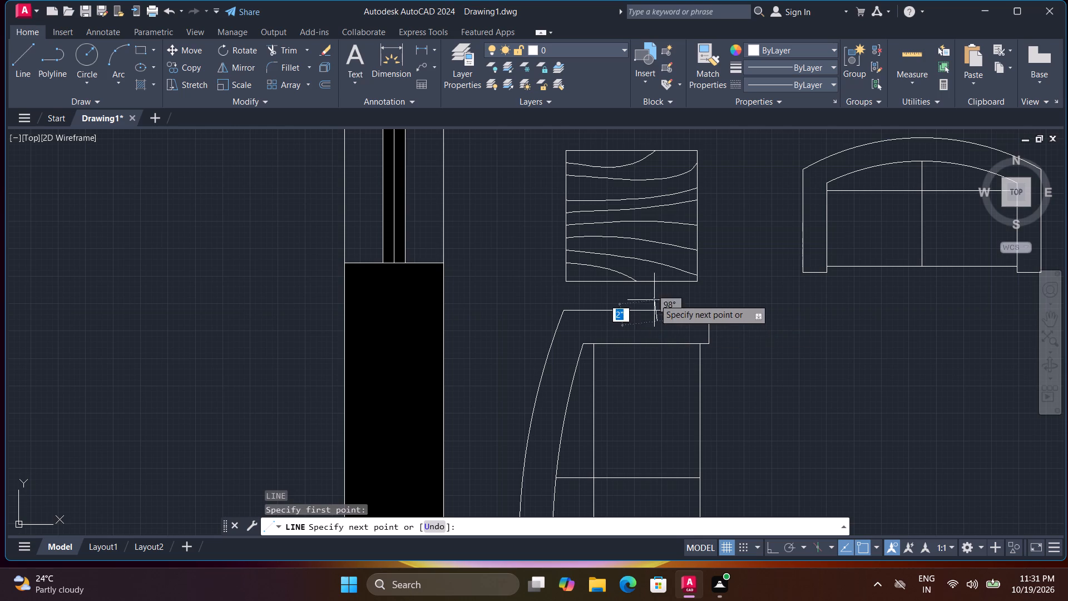
pyautogui.press('F8')
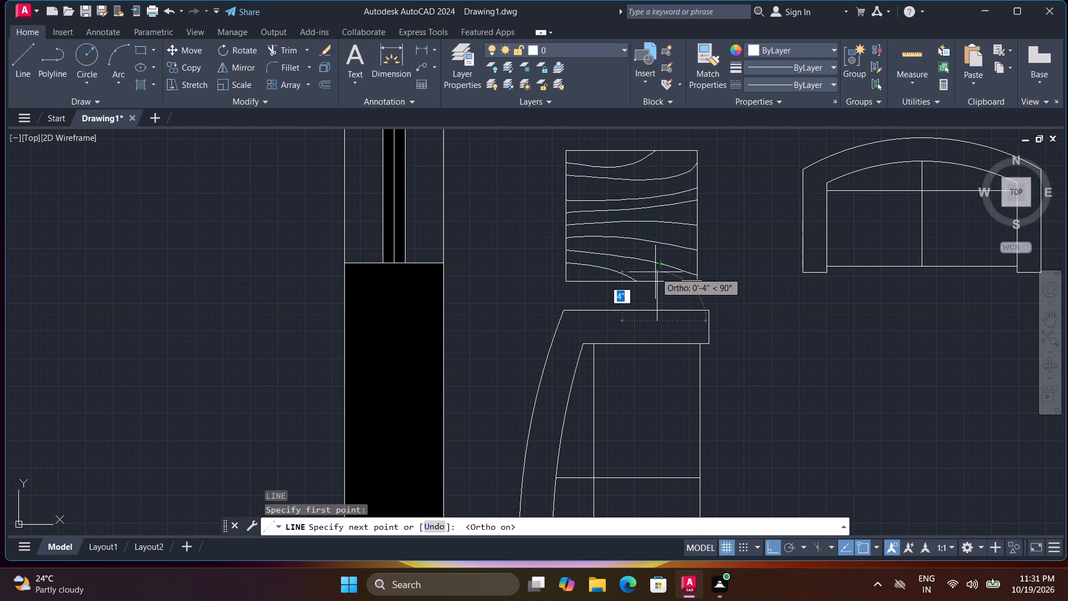
pyautogui.click(655, 272)
pyautogui.hotkey('ctrl', 'z')
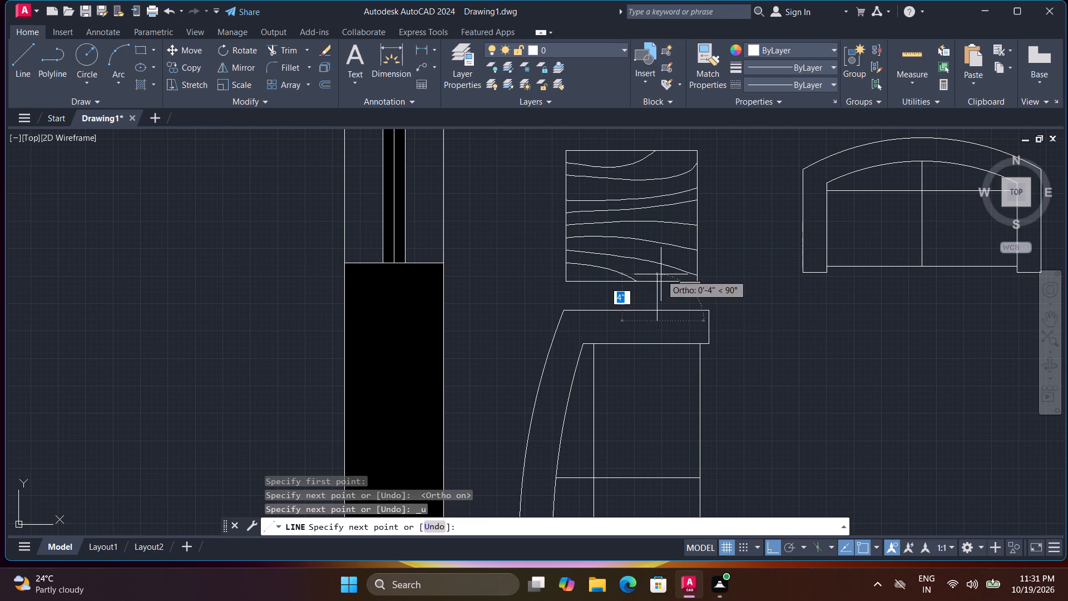
pyautogui.scroll(3, 664, 271)
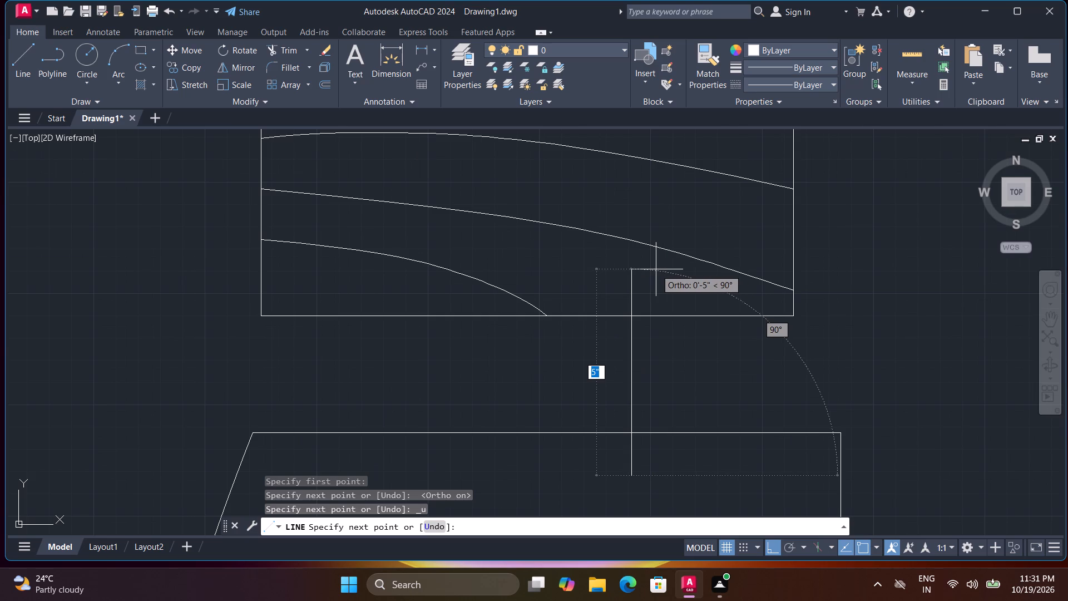
pyautogui.click(655, 269)
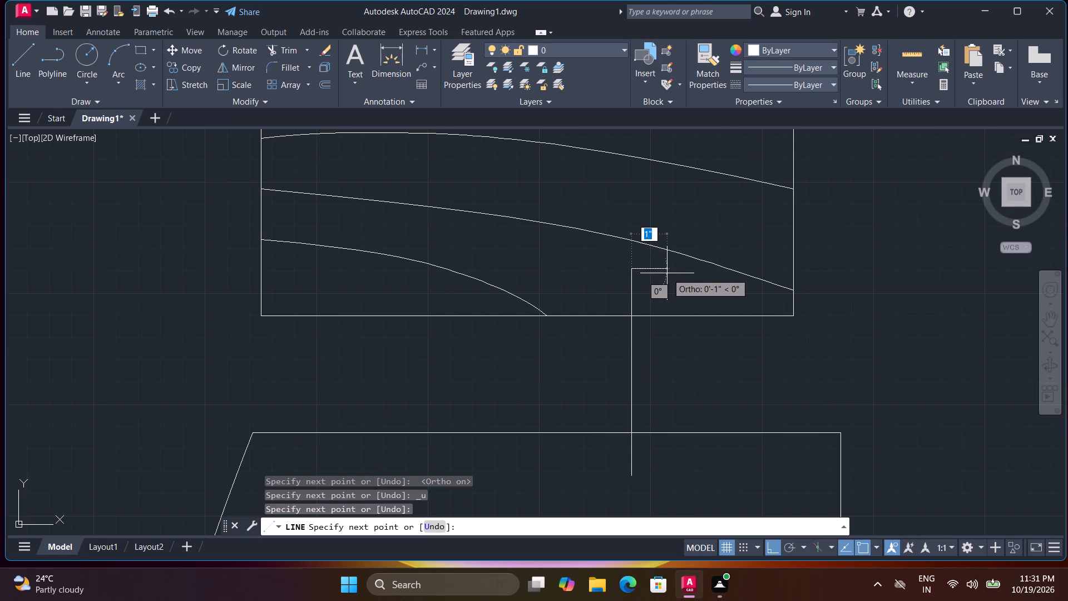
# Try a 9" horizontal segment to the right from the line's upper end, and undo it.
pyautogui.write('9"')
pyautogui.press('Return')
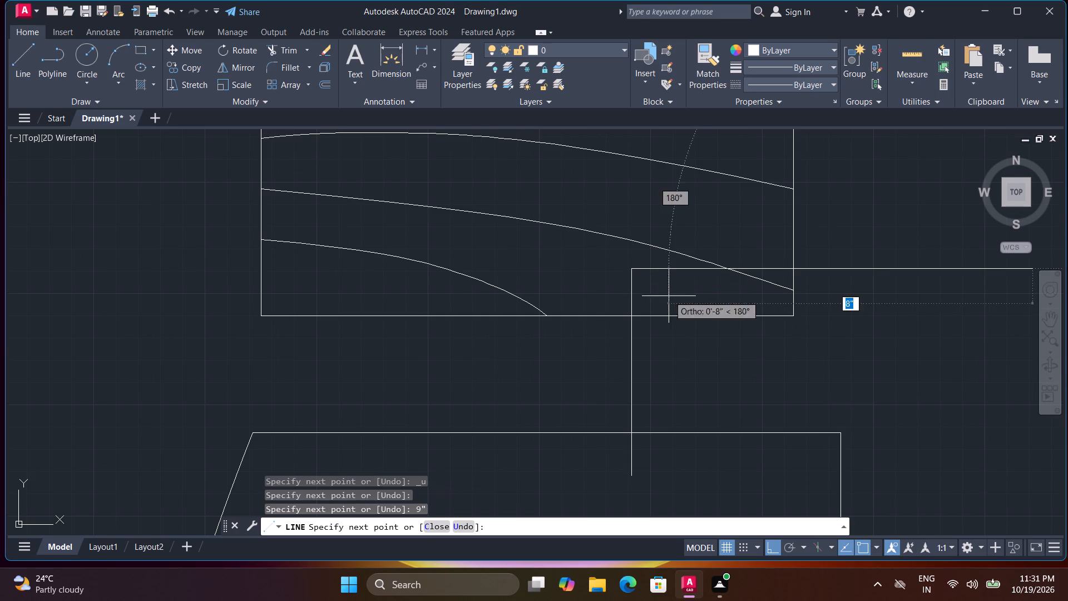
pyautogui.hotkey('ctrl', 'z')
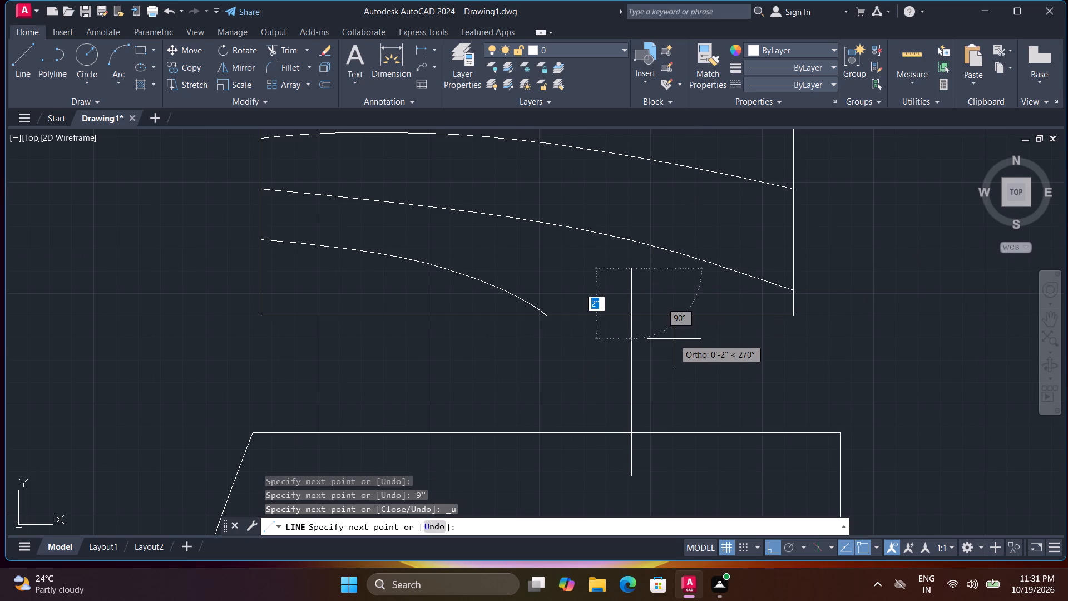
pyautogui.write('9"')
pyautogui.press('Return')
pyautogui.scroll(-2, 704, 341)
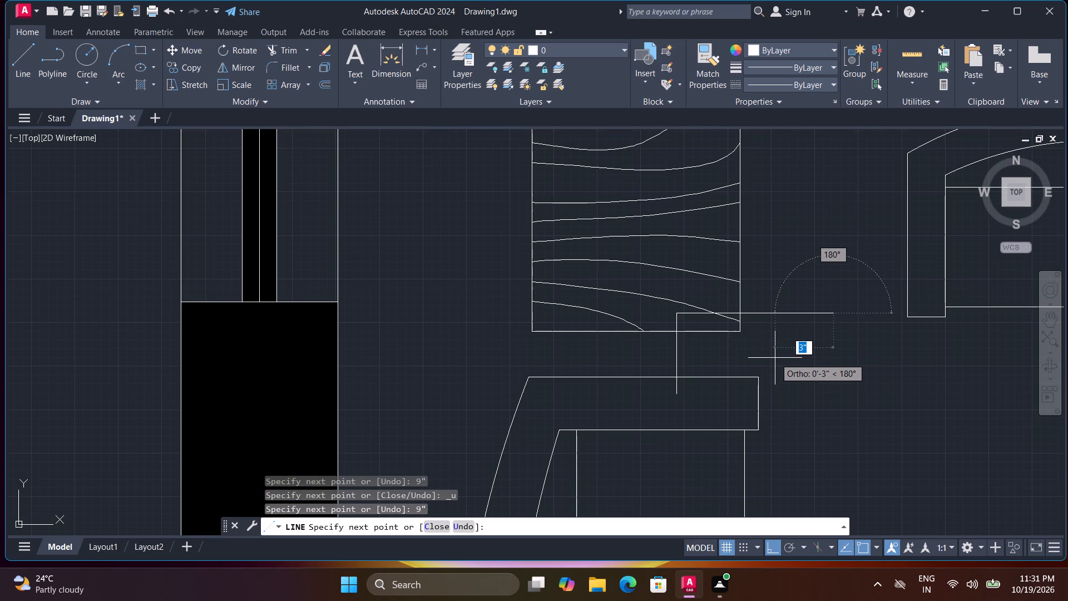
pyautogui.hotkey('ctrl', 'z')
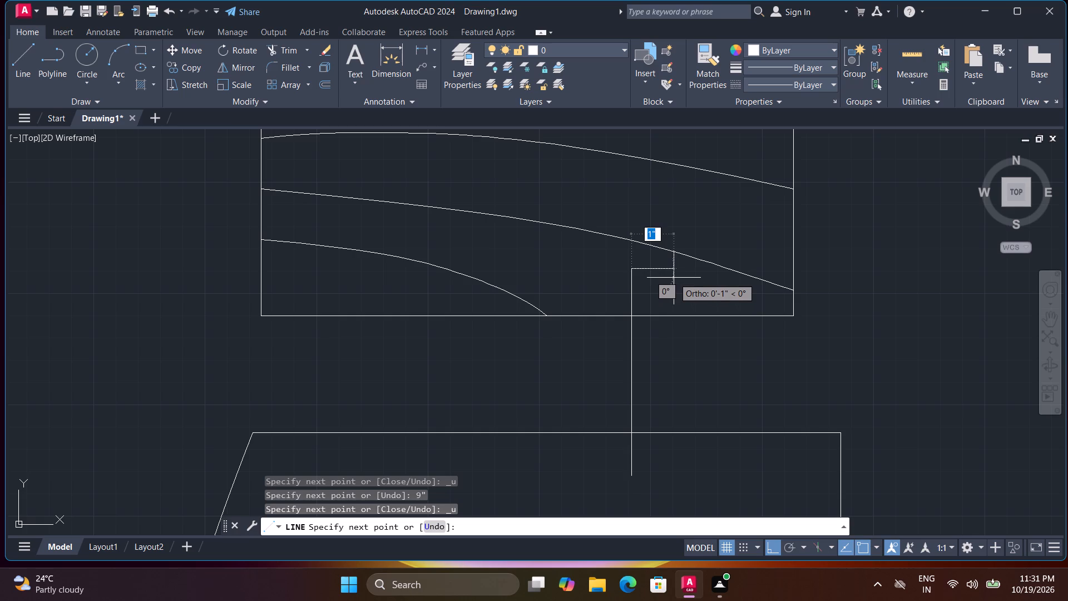
# Continue the line 1" to the right and back down into the sofa's upper arm, forming a narrow strip.
pyautogui.write('1"')
pyautogui.press('Return')
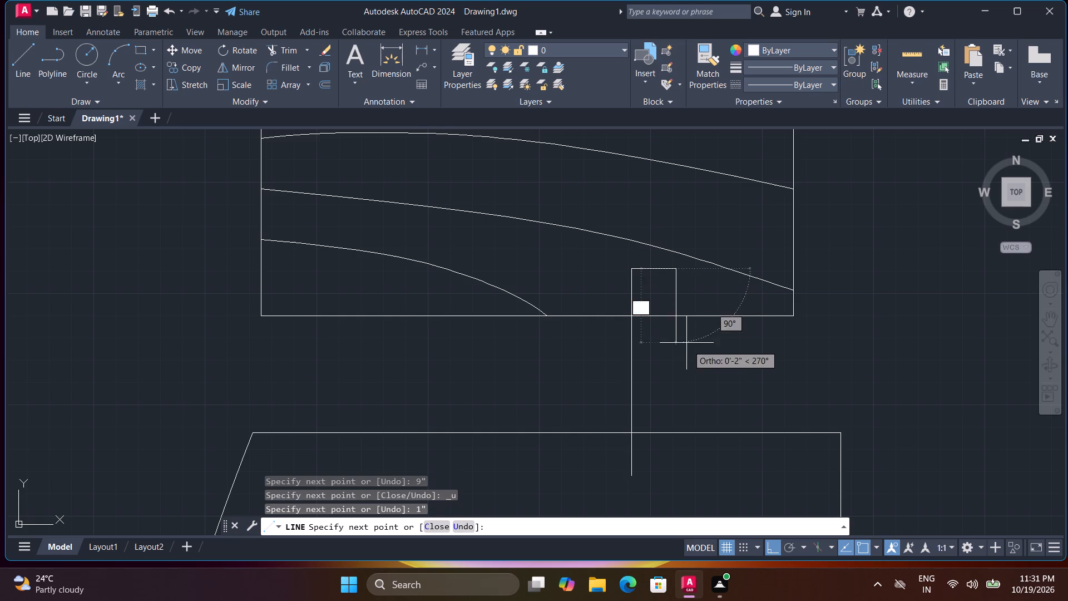
pyautogui.scroll(-4, 692, 377)
pyautogui.scroll(-1, 713, 419)
pyautogui.moveTo(713, 416); pyautogui.dragTo(700, 342, button='middle')
pyautogui.scroll(3, 701, 334)
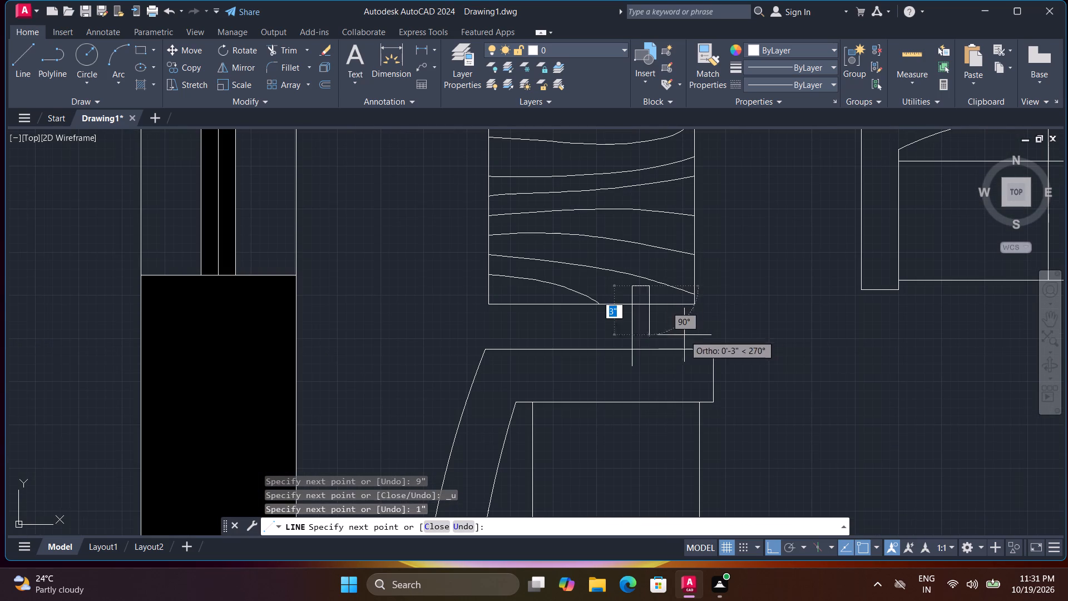
pyautogui.scroll(3, 649, 351)
pyautogui.click(648, 370)
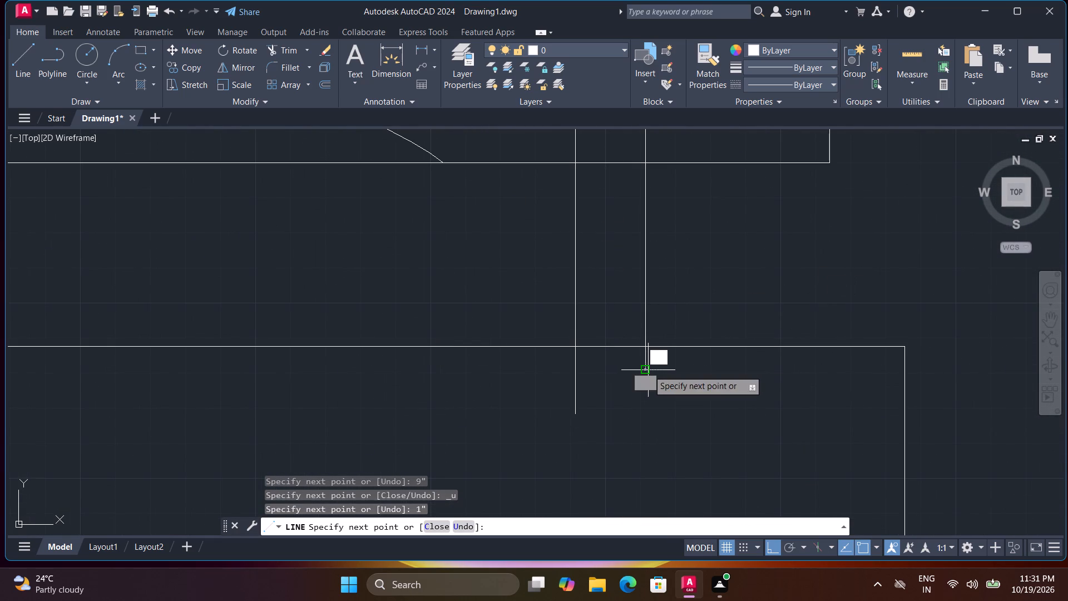
pyautogui.press('space')
# Trim the strip's ends inside the sofa arm and side table, leaving two short vertical lines bridging the gap.
pyautogui.scroll(-2, 660, 389)
pyautogui.write('tr')
pyautogui.press('space')
pyautogui.click(661, 381)
pyautogui.click(626, 379)
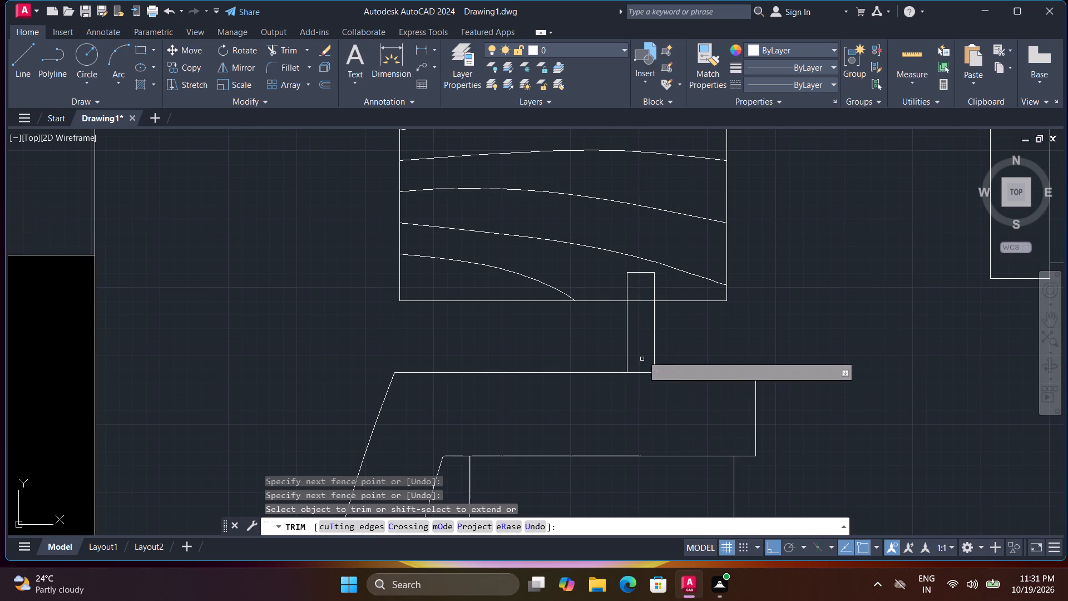
pyautogui.click(617, 286)
pyautogui.click(675, 297)
pyautogui.click(648, 273)
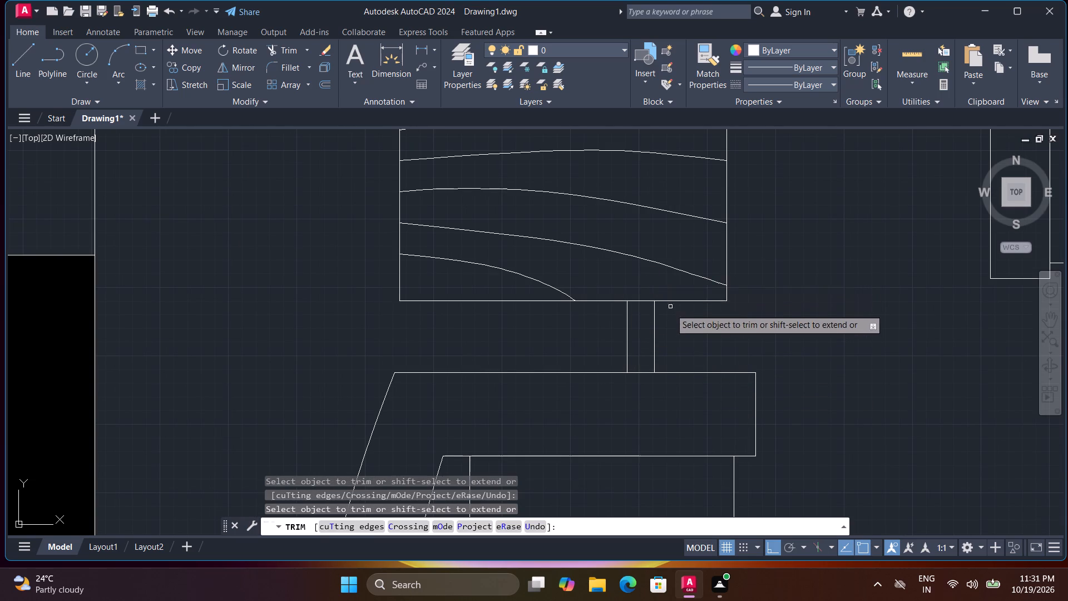
pyautogui.scroll(-2, 671, 316)
pyautogui.moveTo(685, 361); pyautogui.dragTo(684, 303, button='middle')
pyautogui.press('Escape')
# Draw a 1" wide horizontal strip about 11" long between the small two-seat sofa's near arm and the upper side table.
pyautogui.write('l')
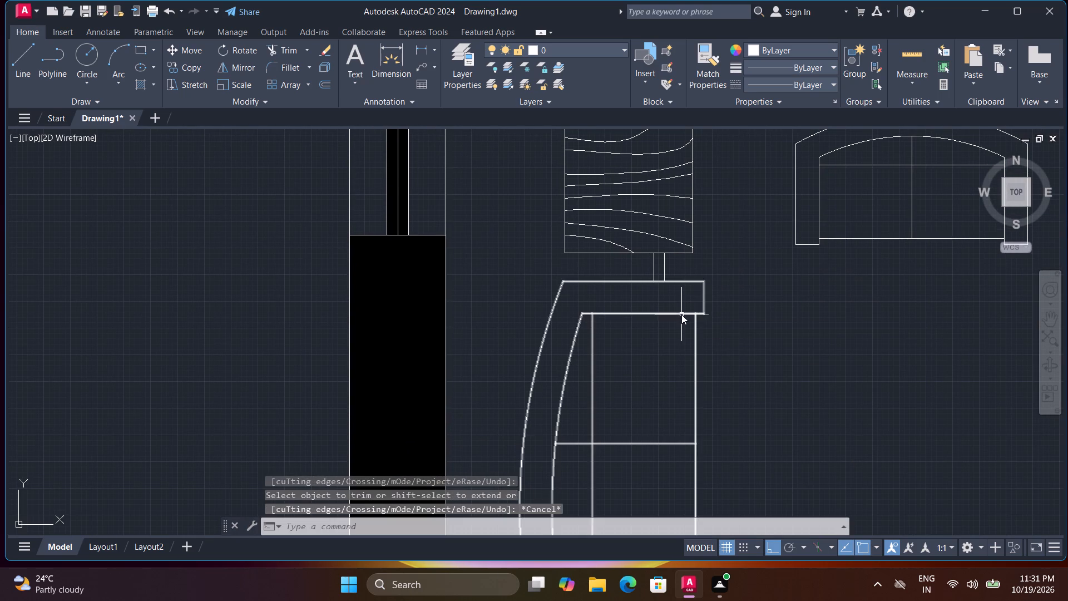
pyautogui.press('space')
pyautogui.moveTo(698, 305); pyautogui.dragTo(707, 358, button='middle')
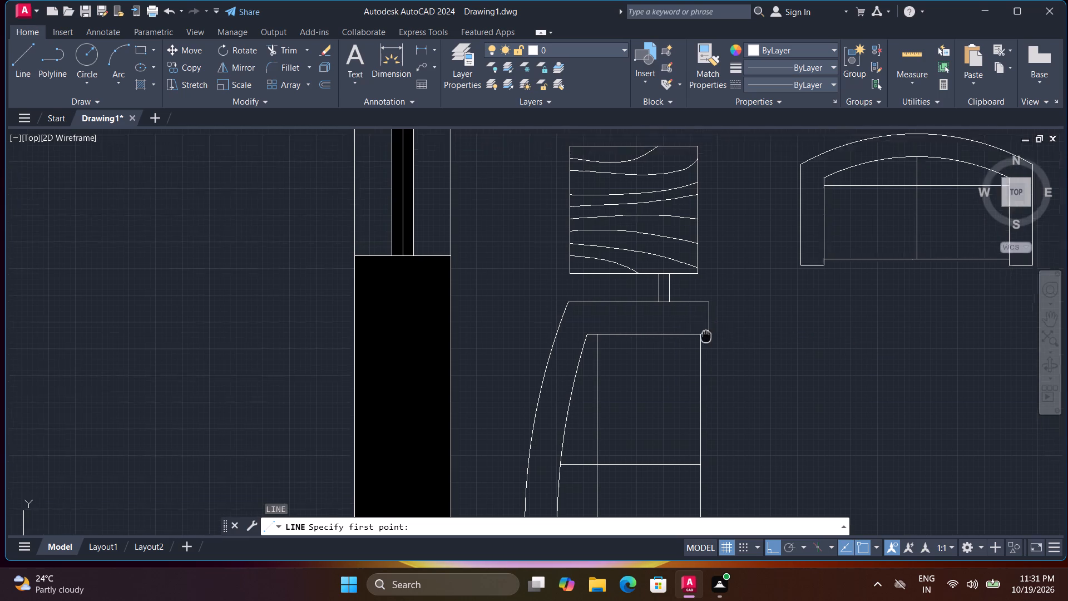
pyautogui.moveTo(707, 358); pyautogui.dragTo(706, 395, button='middle')
pyautogui.scroll(2, 778, 290)
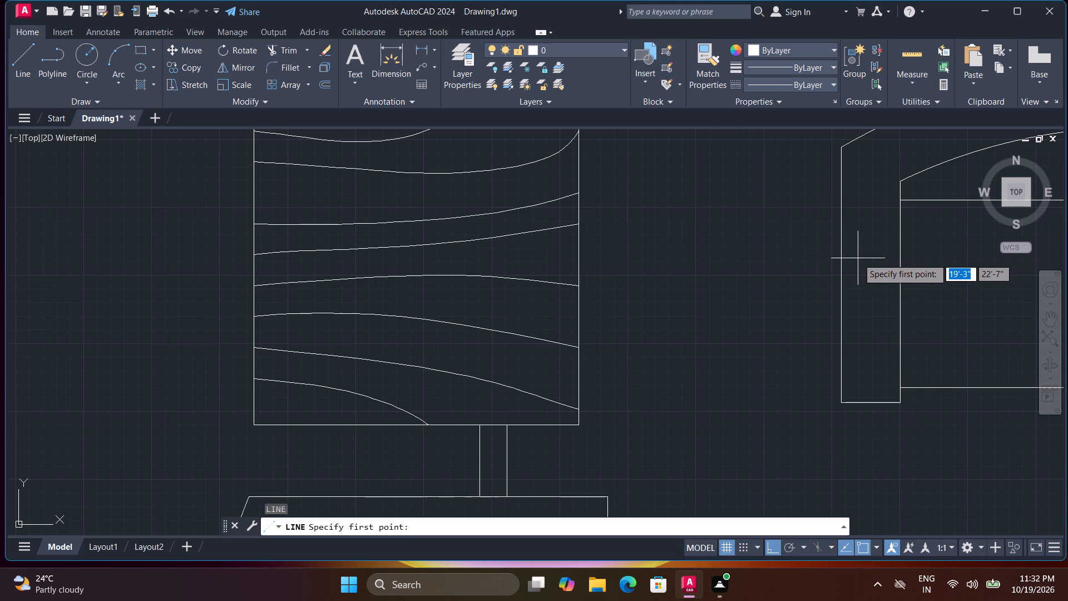
pyautogui.click(858, 258)
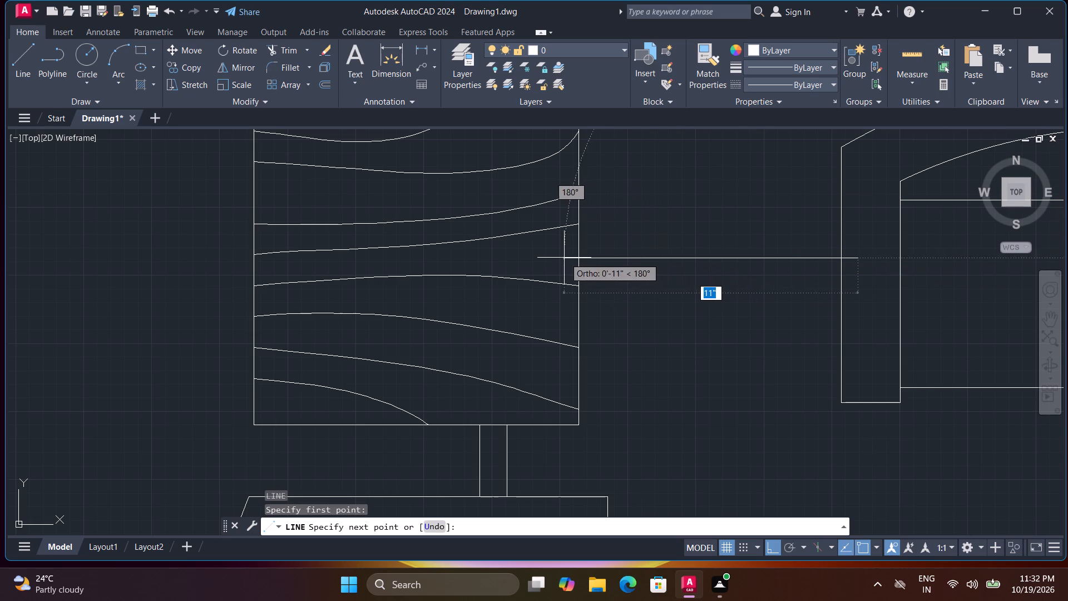
pyautogui.click(564, 257)
pyautogui.press('space')
pyautogui.press('space')
pyautogui.click(565, 256)
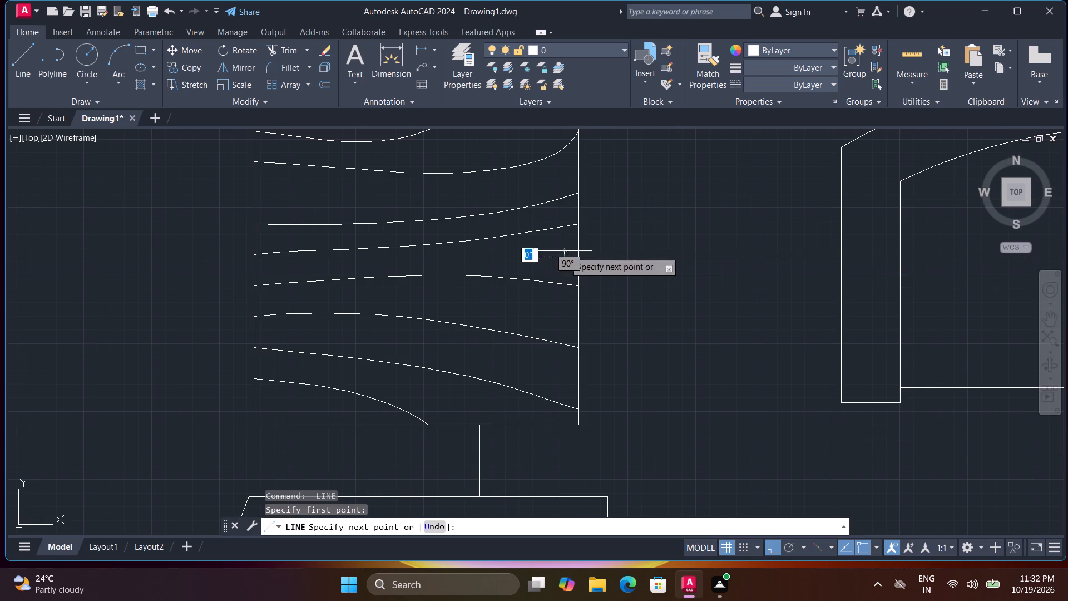
pyautogui.press('1')
pyautogui.hotkey('shift', '"')
pyautogui.press('Return')
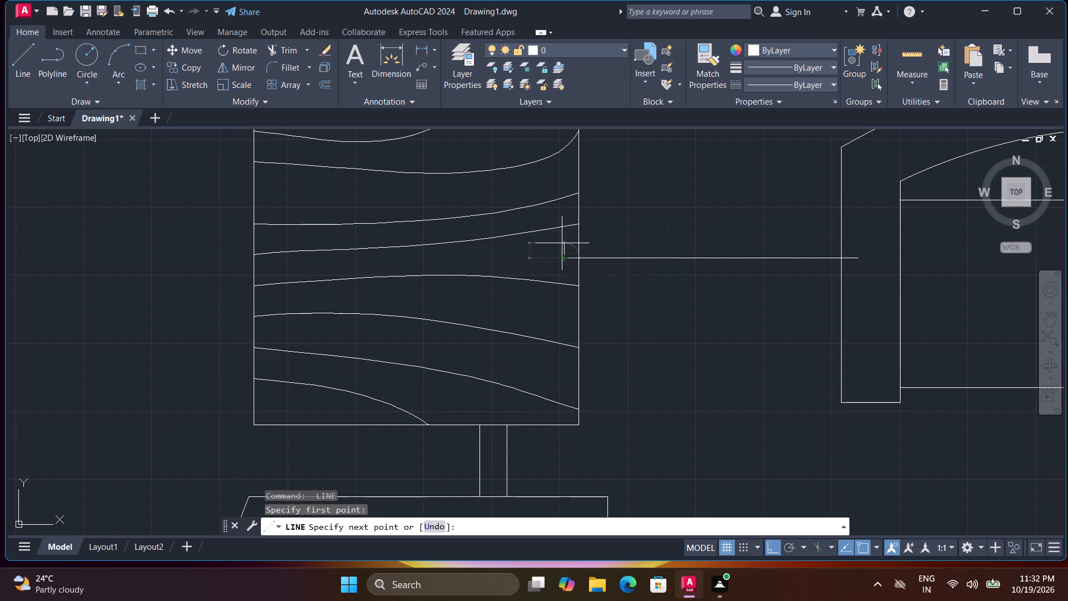
pyautogui.click(857, 237)
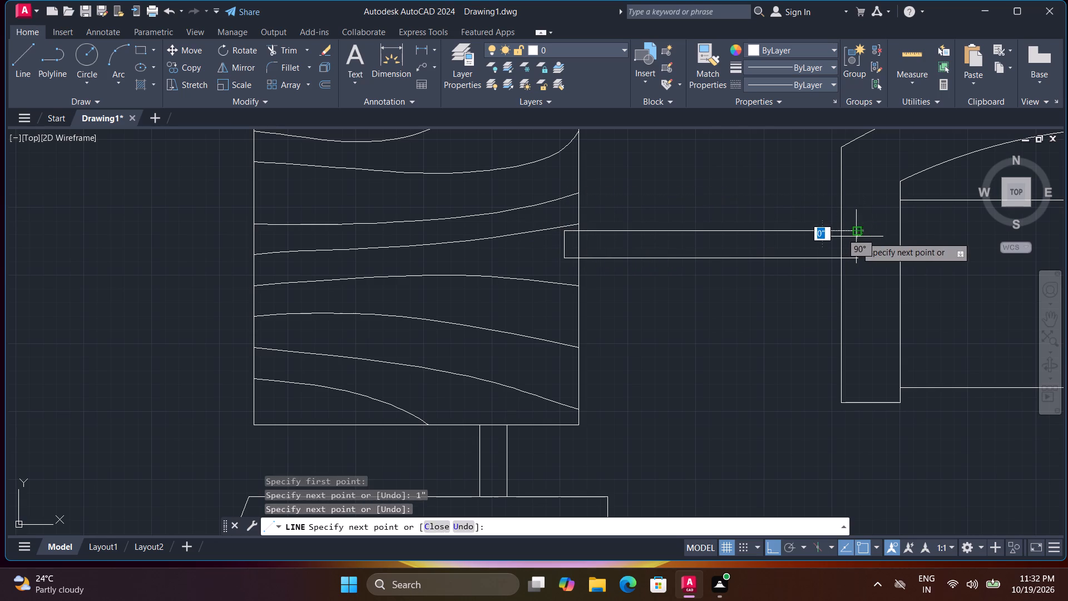
pyautogui.press('space')
# Trim the strip's ends inside the small sofa's arm and the upper side table, leaving two horizontal lines bridging the gap.
pyautogui.write('tr')
pyautogui.press('space')
pyautogui.click(848, 265)
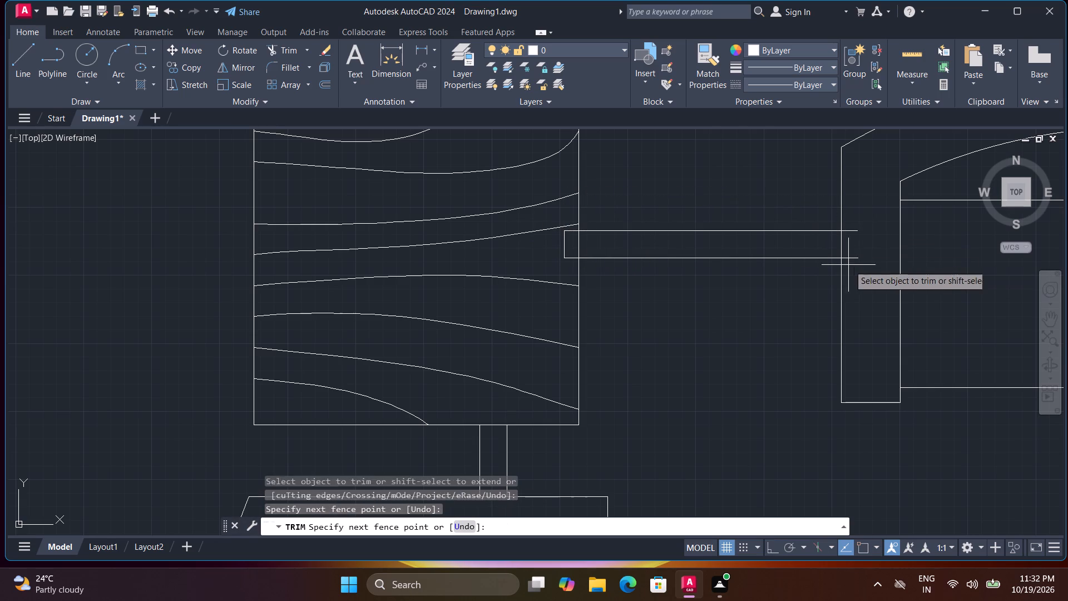
pyautogui.click(855, 222)
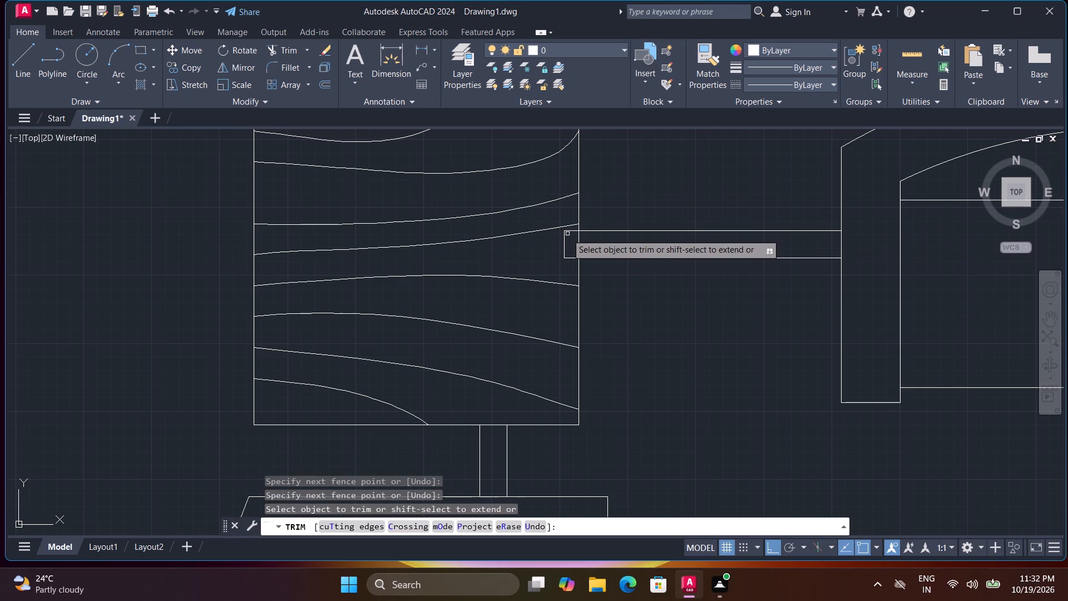
pyautogui.click(565, 234)
pyautogui.click(572, 228)
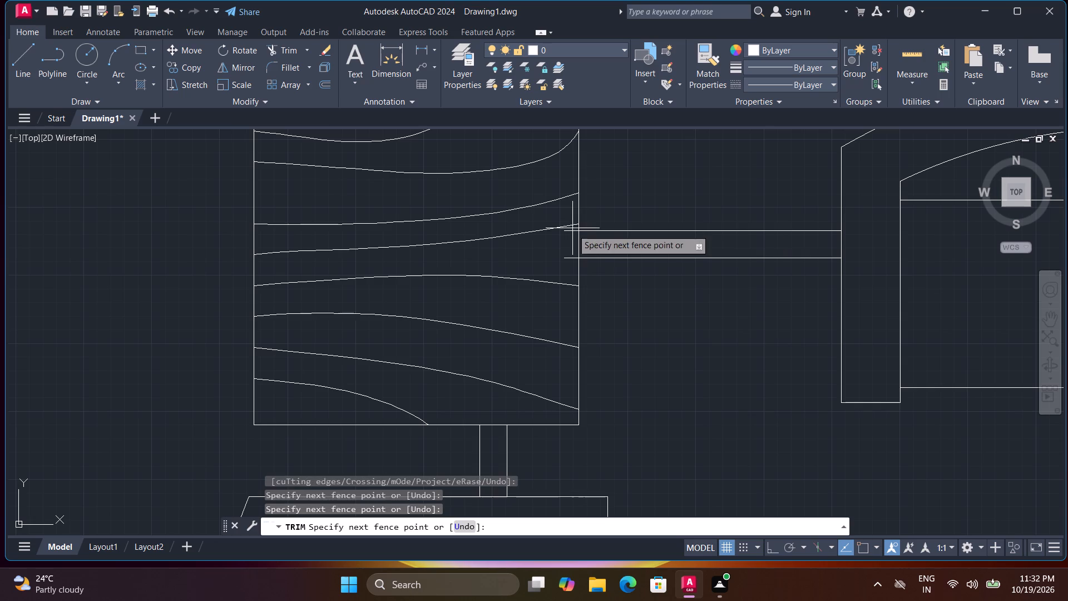
pyautogui.click(573, 263)
pyautogui.scroll(-2, 662, 289)
pyautogui.moveTo(882, 294); pyautogui.dragTo(815, 293, button='middle')
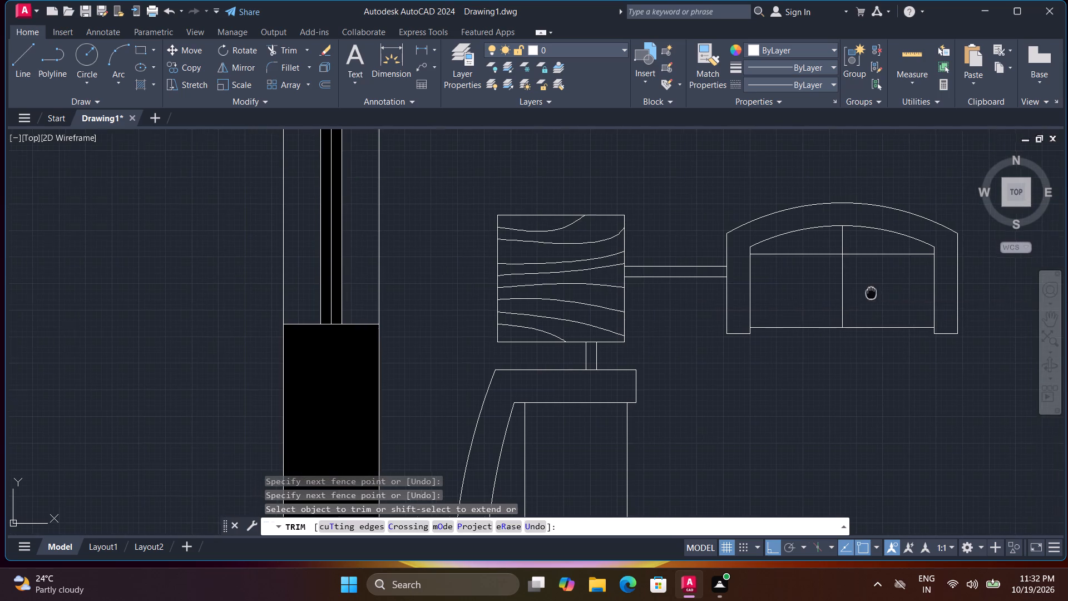
pyautogui.moveTo(815, 293); pyautogui.dragTo(563, 300, button='middle')
pyautogui.press('space')
# Draw a line from the small sofa's far arm about 1'-3" right, 5'-2" down and 2'-4" left to the angled chair's leg.
pyautogui.press('l')
pyautogui.press('space')
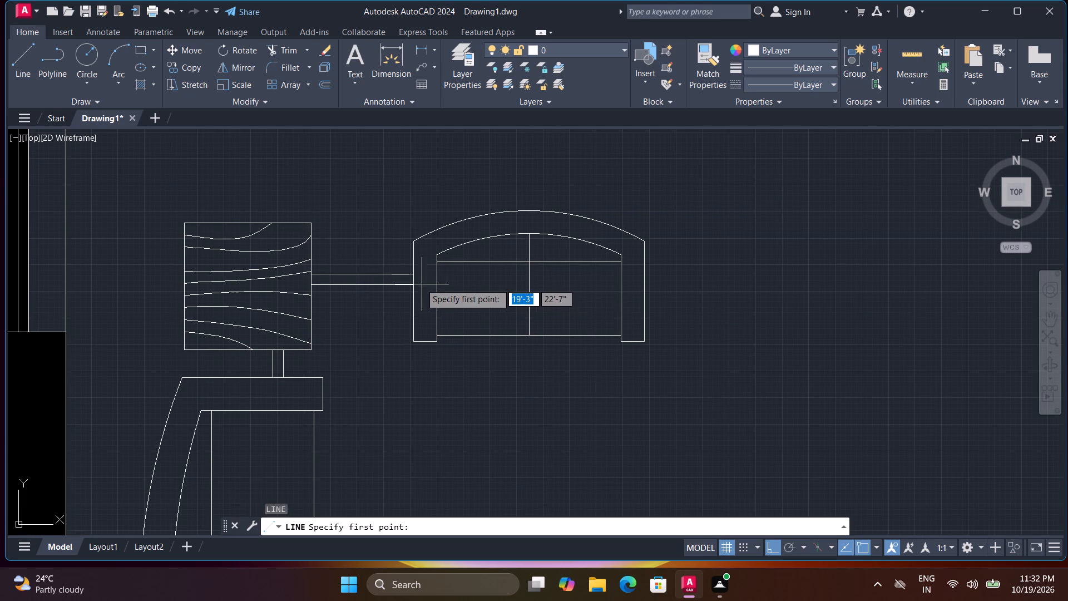
pyautogui.click(646, 273)
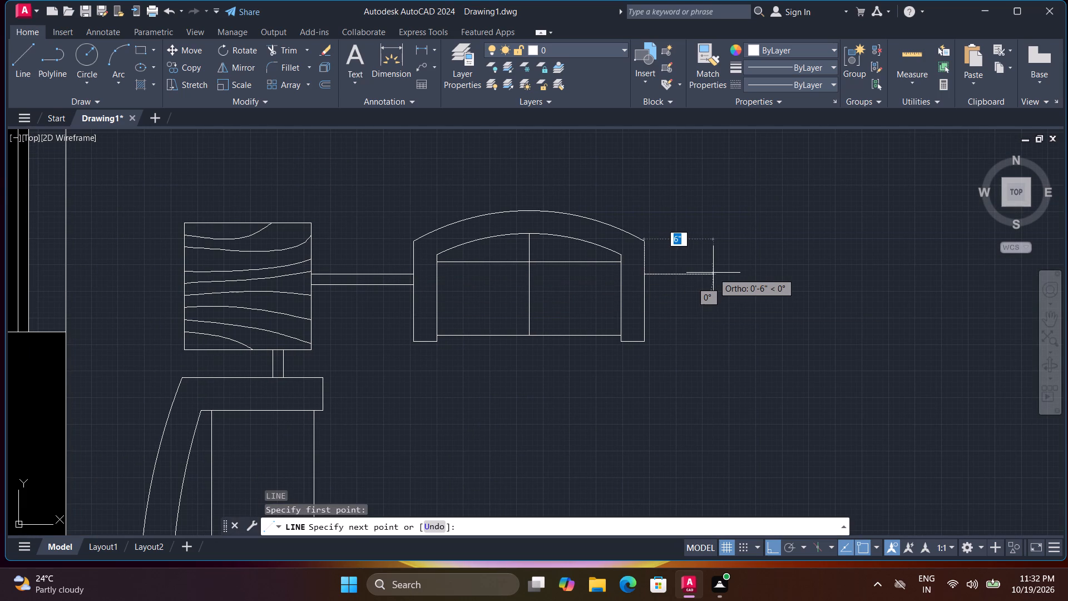
pyautogui.scroll(-3, 705, 272)
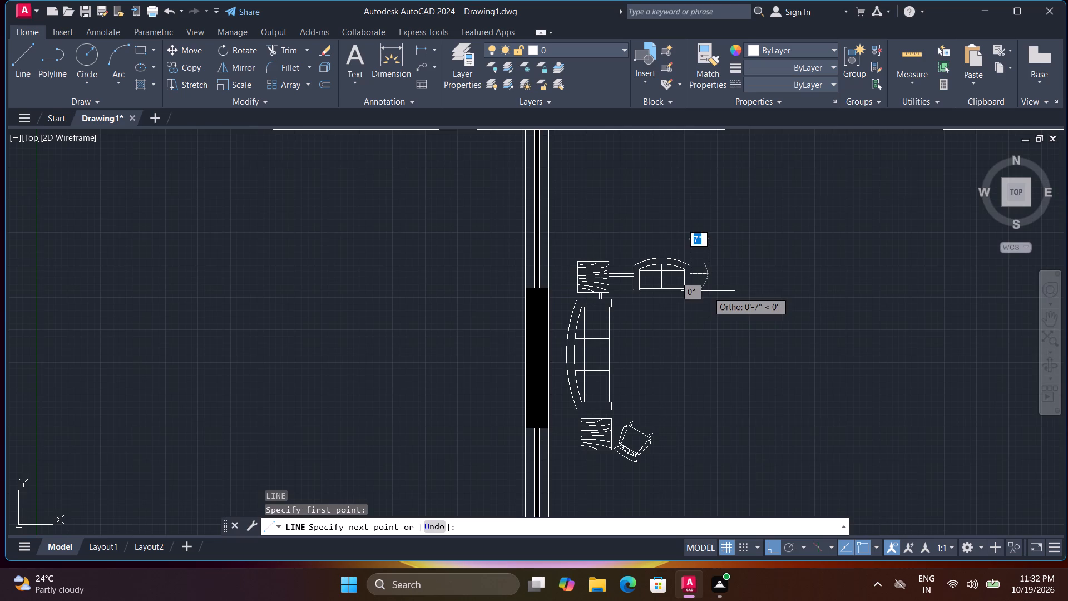
pyautogui.moveTo(708, 291); pyautogui.dragTo(715, 263, button='middle')
pyautogui.middleClick(717, 262)
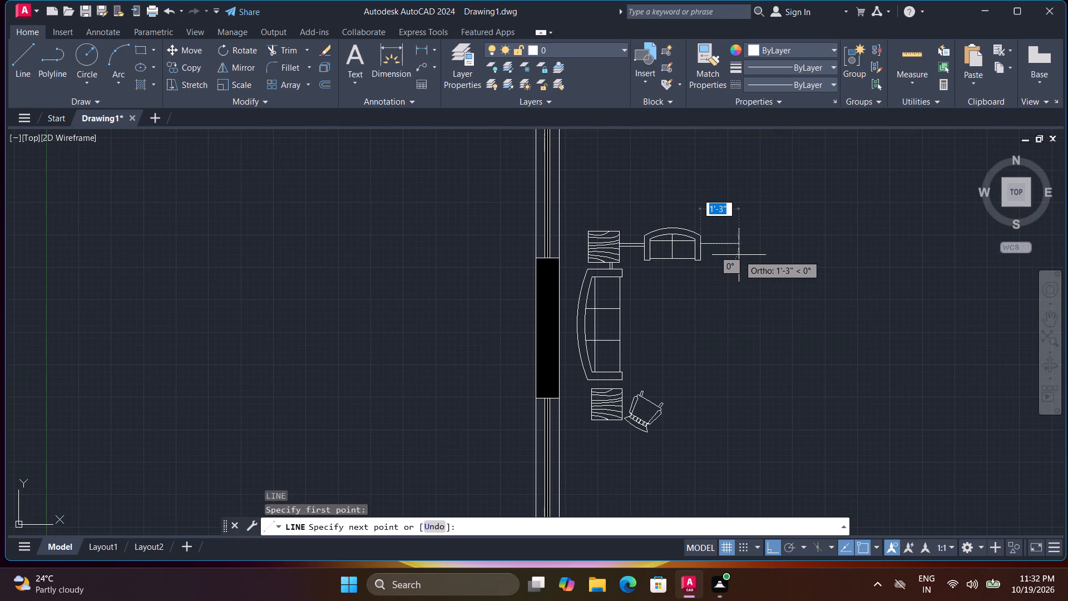
pyautogui.click(736, 254)
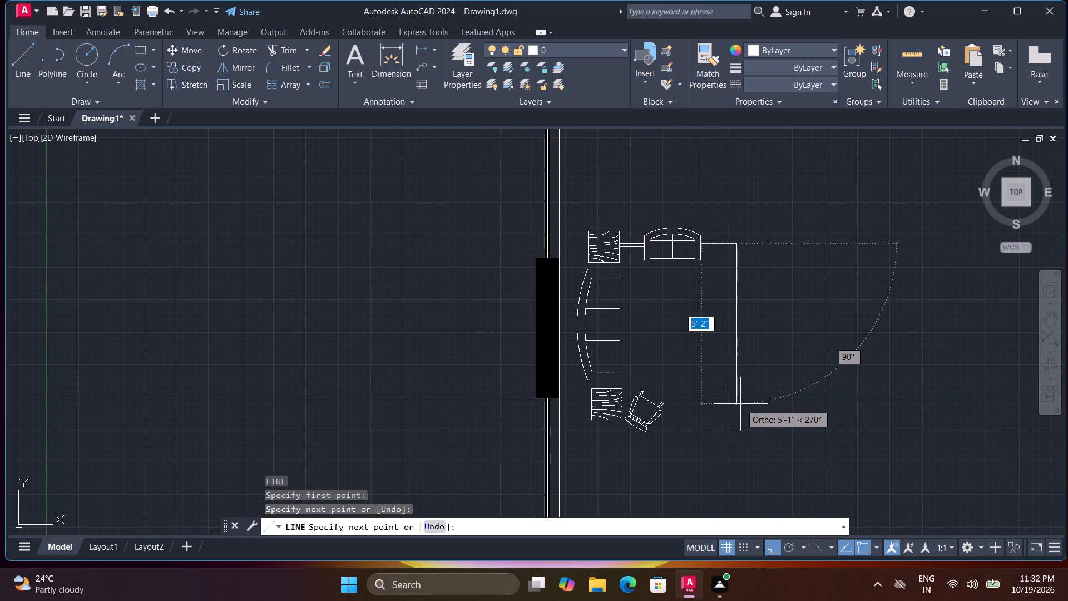
pyautogui.click(740, 404)
pyautogui.scroll(2, 651, 415)
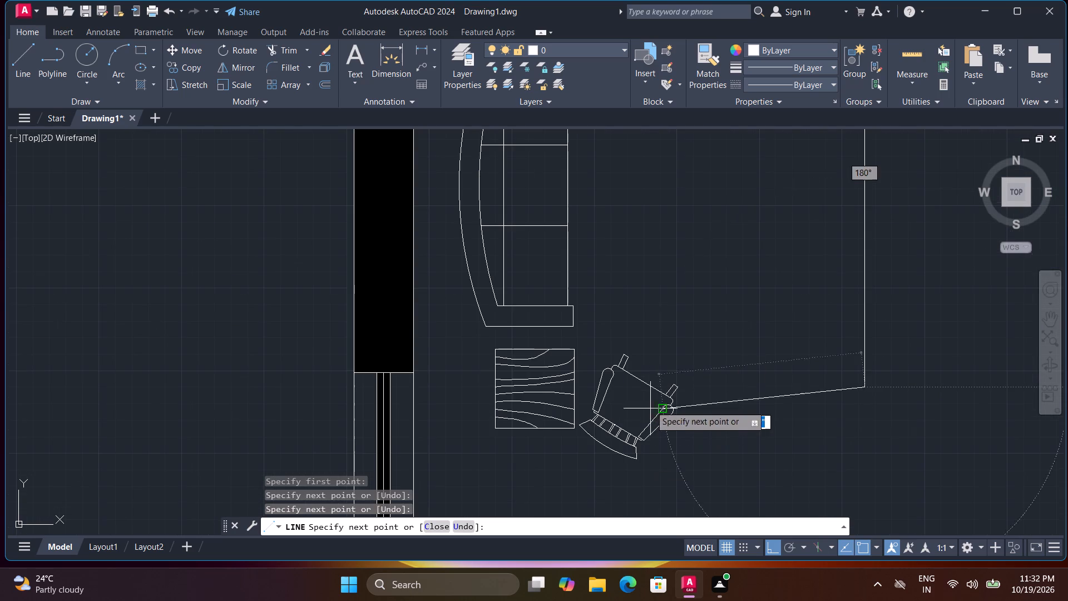
pyautogui.scroll(2, 676, 388)
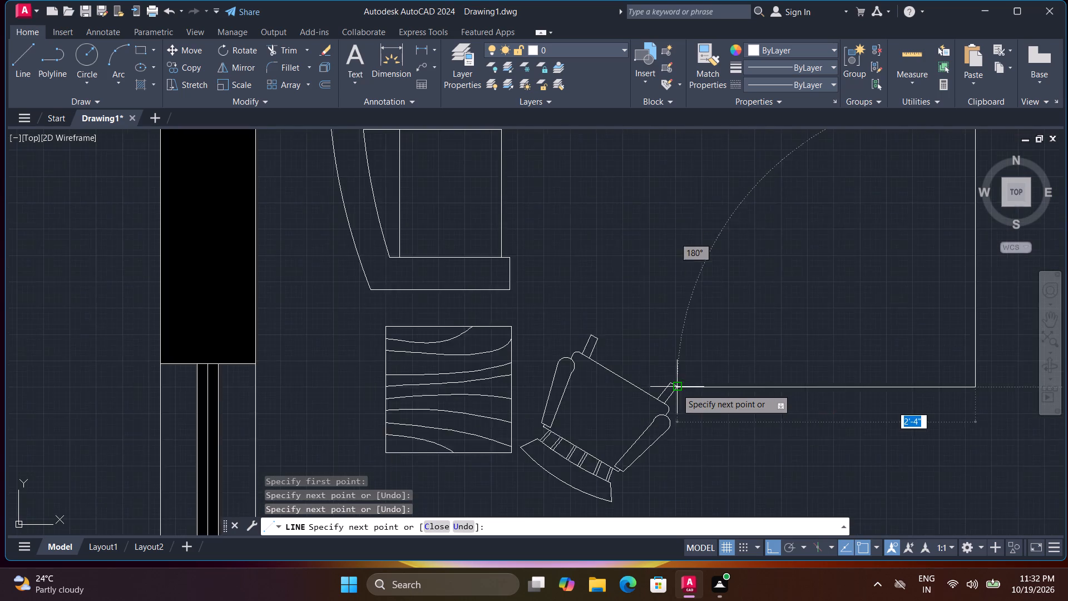
pyautogui.click(676, 388)
pyautogui.press('space')
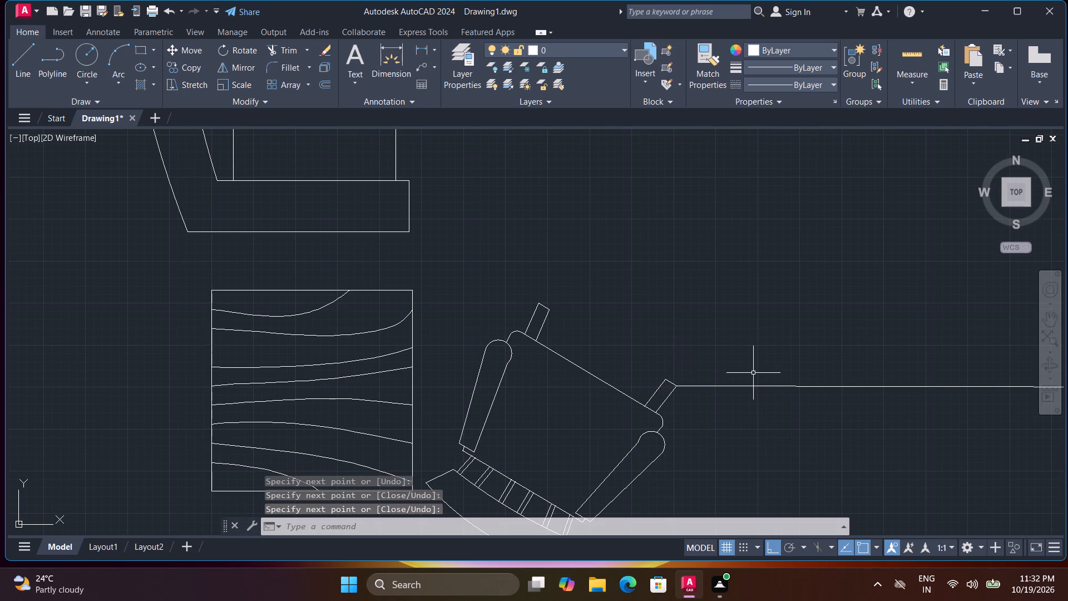
# Continue the lower horizontal line about 1'-4" left from the chair's leg into the lower side table.
pyautogui.scroll(-1, 757, 368)
pyautogui.scroll(2, 718, 379)
pyautogui.press('space')
pyautogui.click(688, 379)
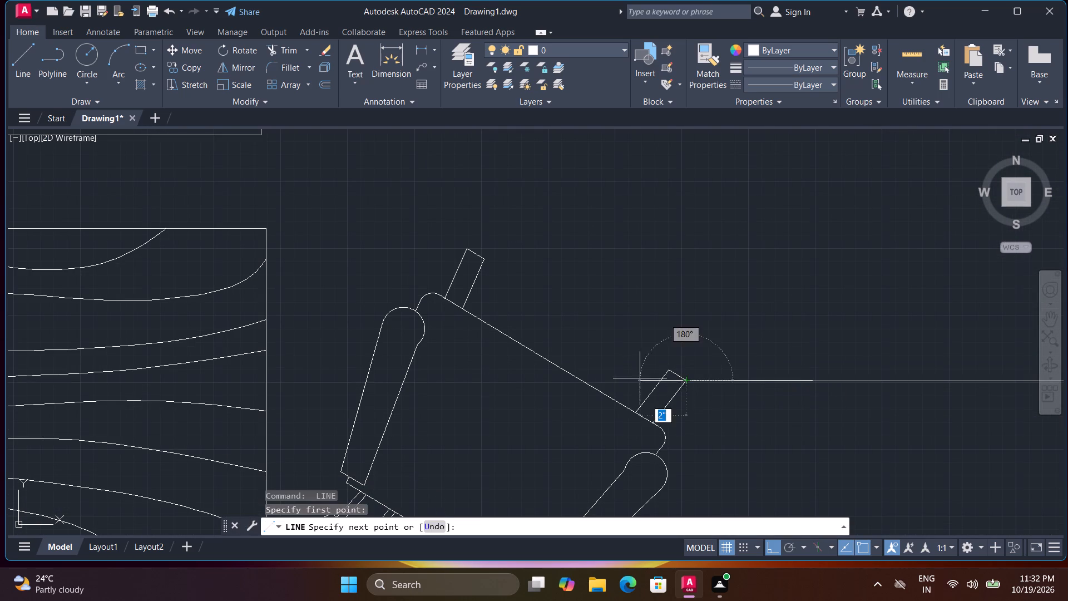
pyautogui.click(252, 378)
pyautogui.press('space')
# From the outline's upper corner, draw a line 1" down and about 1'-3" left into the small sofa's arm.
pyautogui.scroll(-2, 365, 403)
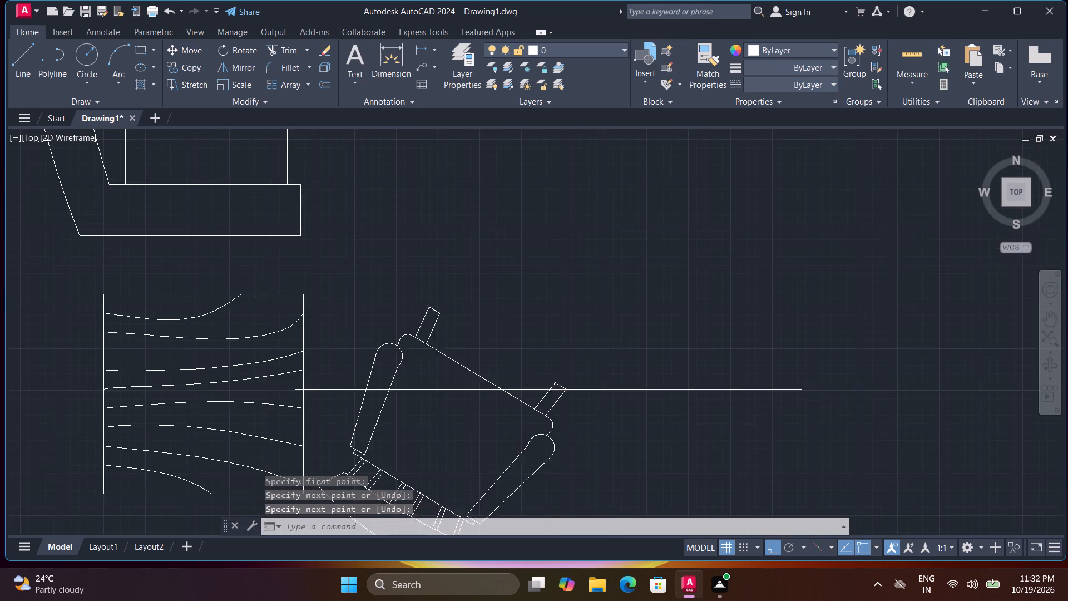
pyautogui.scroll(-1, 347, 396)
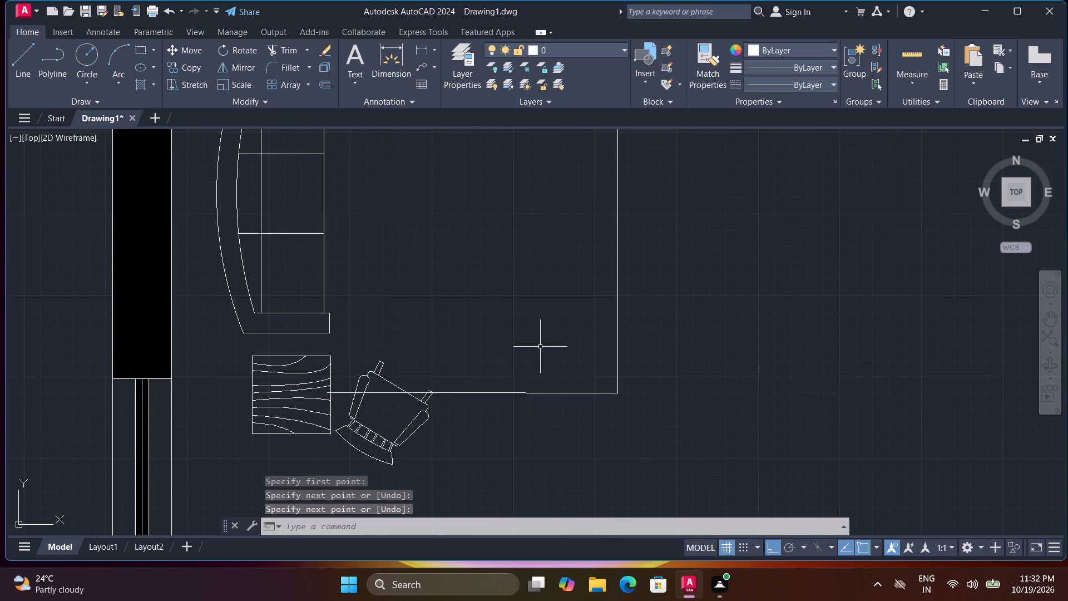
pyautogui.scroll(-1, 539, 346)
pyautogui.moveTo(531, 295); pyautogui.dragTo(574, 465, button='middle')
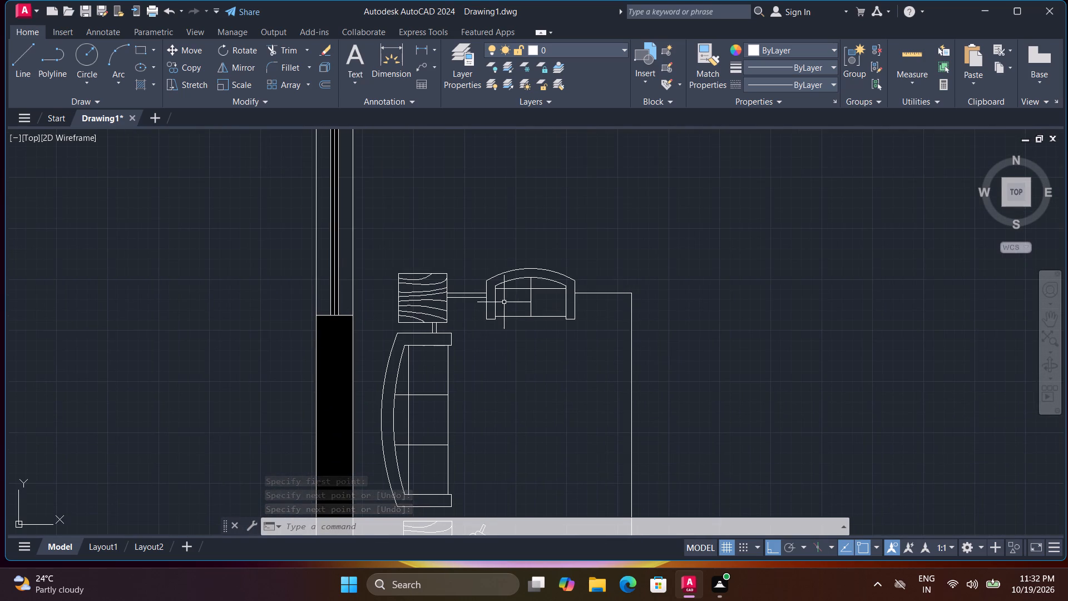
pyautogui.scroll(2, 495, 299)
pyautogui.press('space')
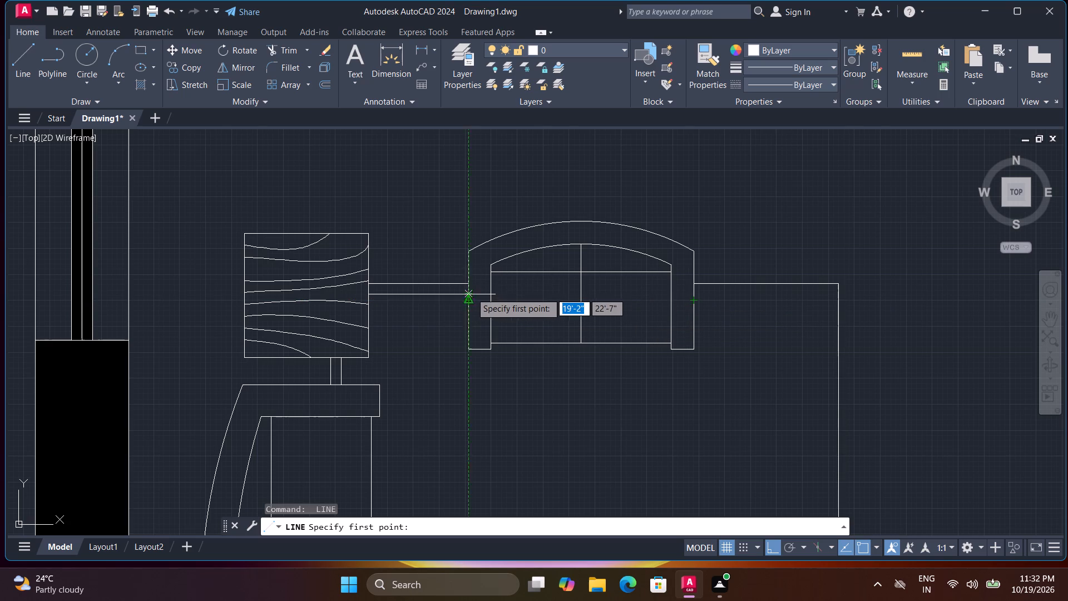
pyautogui.click(834, 284)
pyautogui.write('1"')
pyautogui.press('Return')
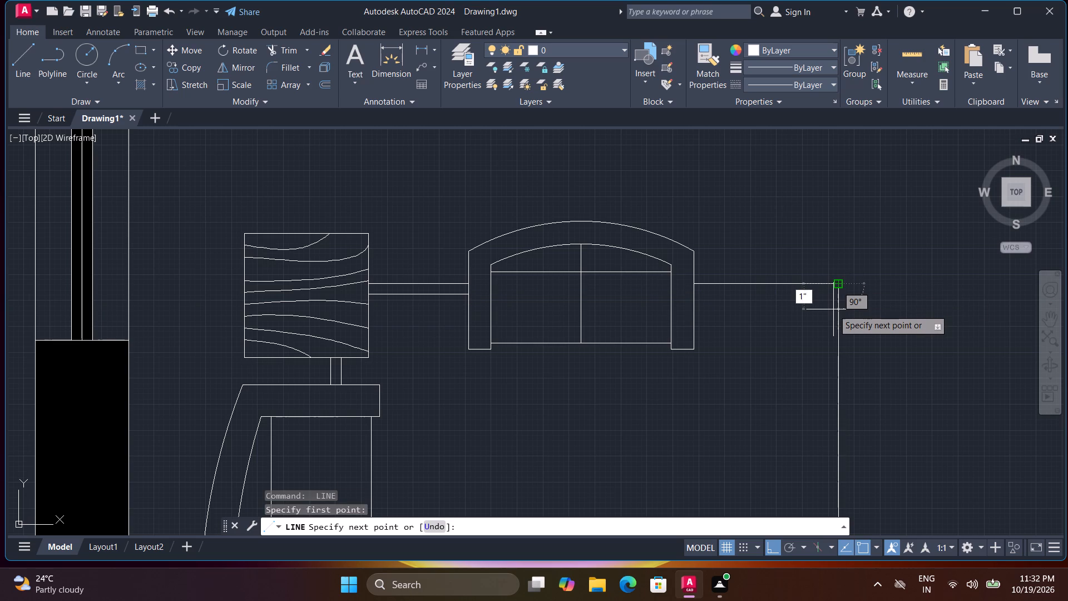
pyautogui.scroll(1, 678, 299)
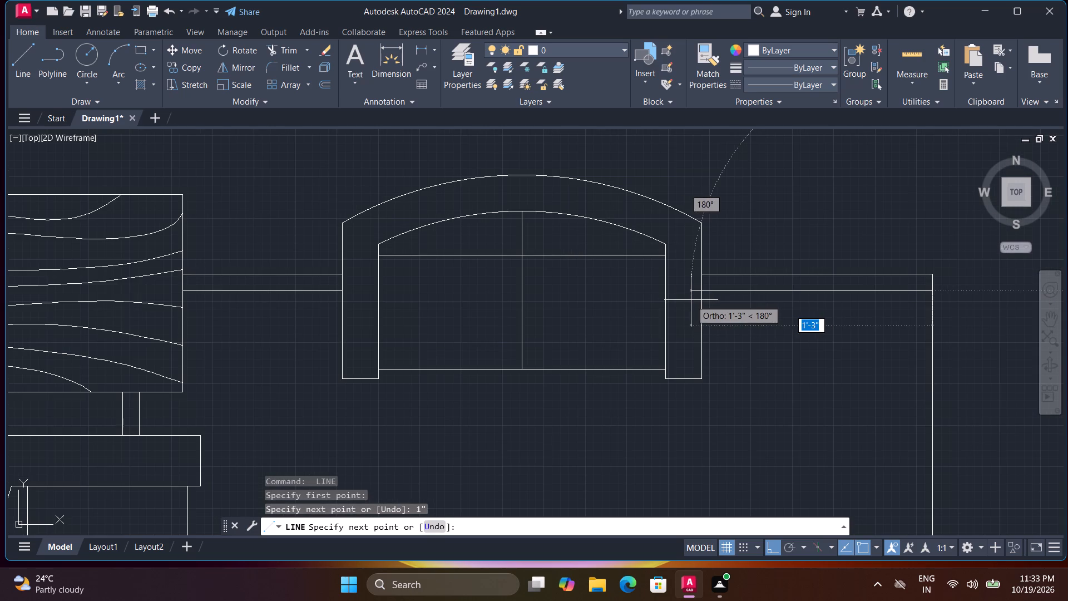
pyautogui.click(691, 299)
pyautogui.scroll(-1, 736, 331)
pyautogui.press('space')
# From the same upper corner, draw a line 1" left and down parallel to the long vertical line, past the lower horizontal line.
pyautogui.moveTo(772, 357); pyautogui.dragTo(751, 304, button='middle')
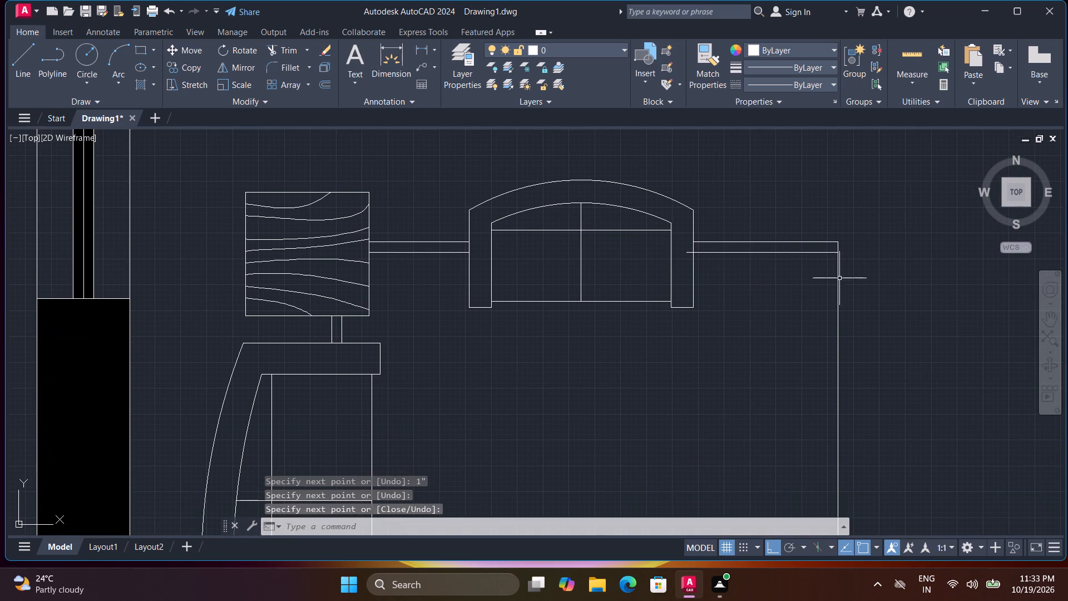
pyautogui.press('space')
pyautogui.click(837, 242)
pyautogui.write('1"')
pyautogui.press('Return')
pyautogui.moveTo(819, 346); pyautogui.dragTo(787, 178, button='middle')
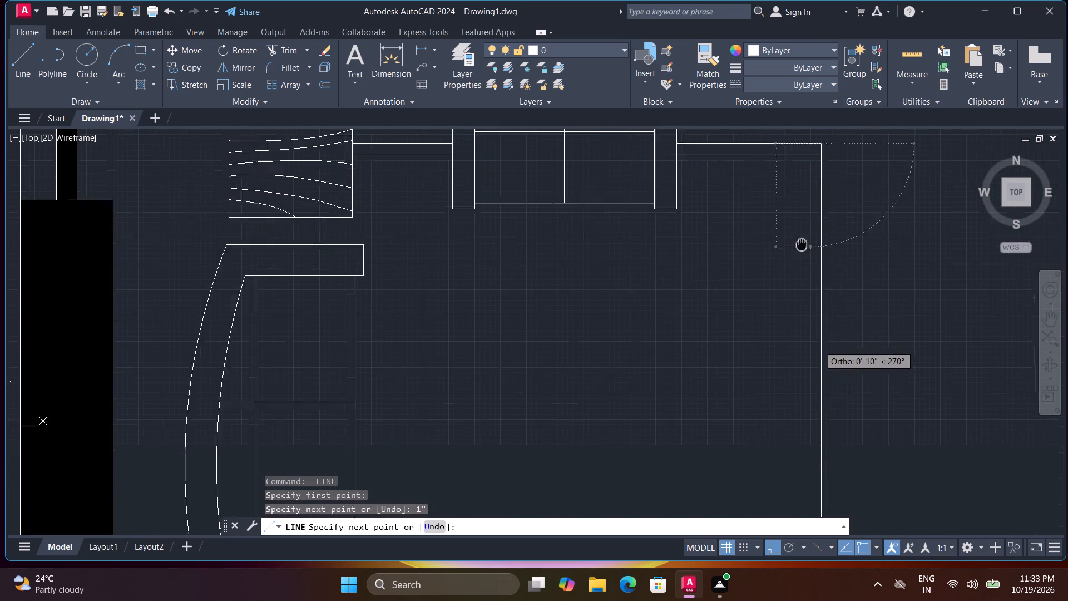
pyautogui.moveTo(787, 178); pyautogui.dragTo(784, 107, button='middle')
pyautogui.moveTo(789, 376); pyautogui.dragTo(785, 108, button='middle')
pyautogui.click(788, 393)
pyautogui.press('space')
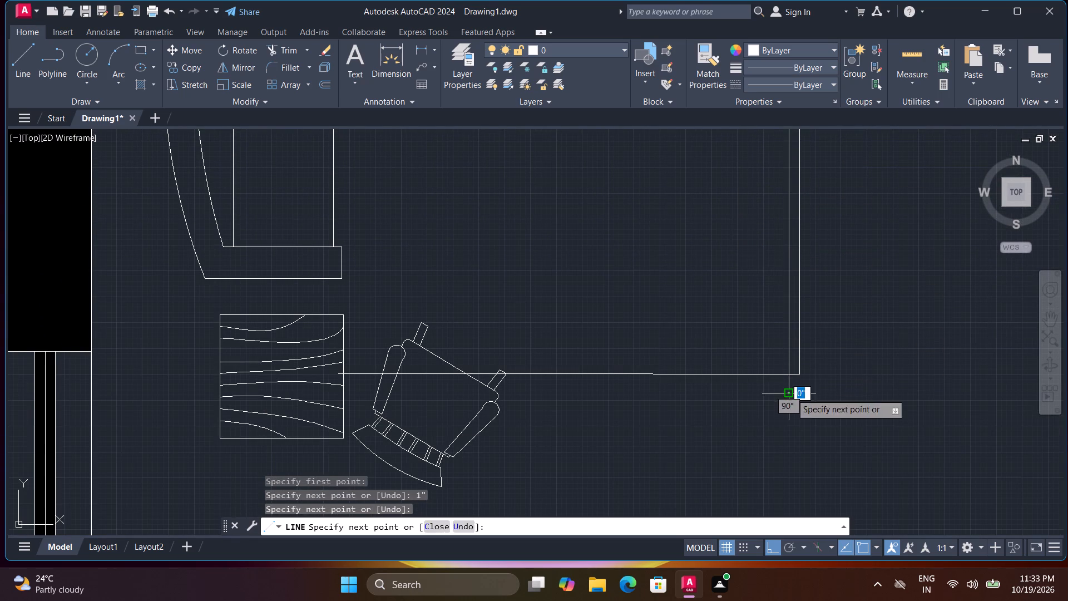
# From the outline's lower corner, draw a line 1" up and left across the chair into the lower side table.
pyautogui.press('space')
pyautogui.click(800, 372)
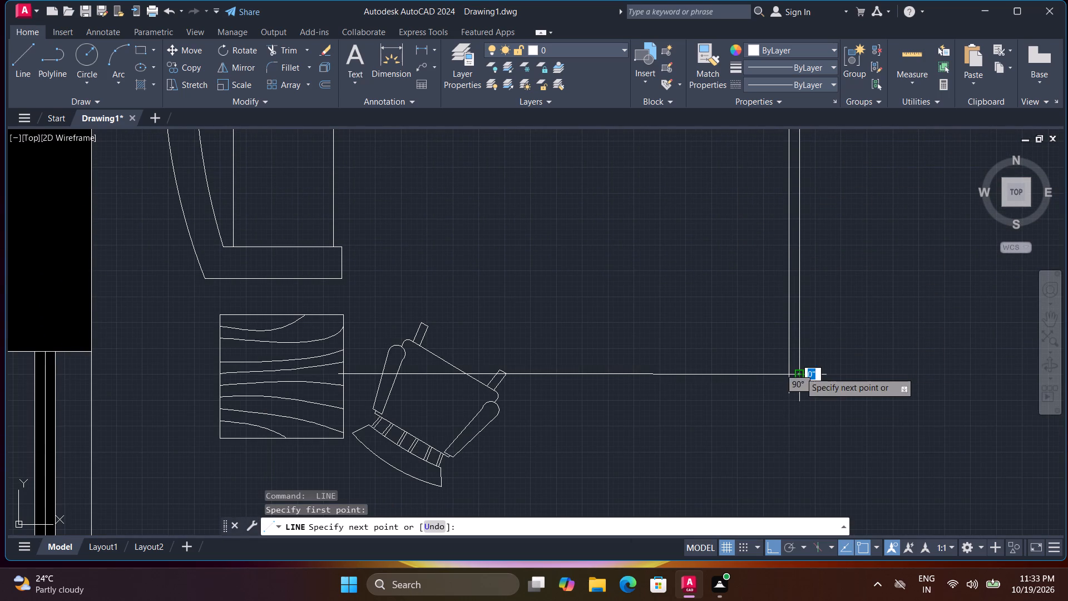
pyautogui.press('space')
pyautogui.press('space')
pyautogui.click(799, 377)
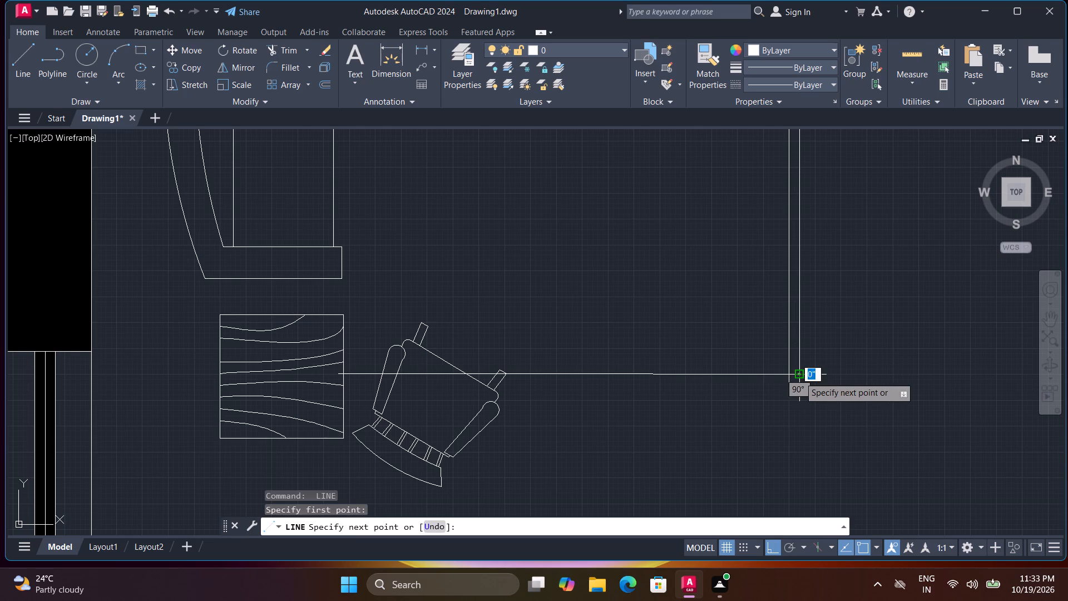
pyautogui.write('1"')
pyautogui.press('Return')
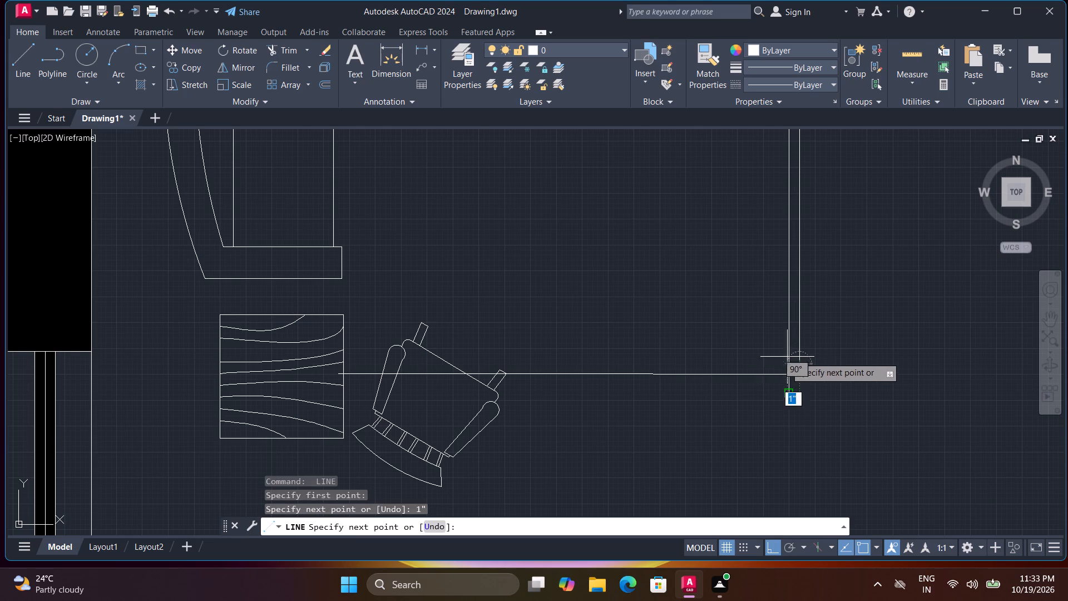
pyautogui.scroll(2, 348, 366)
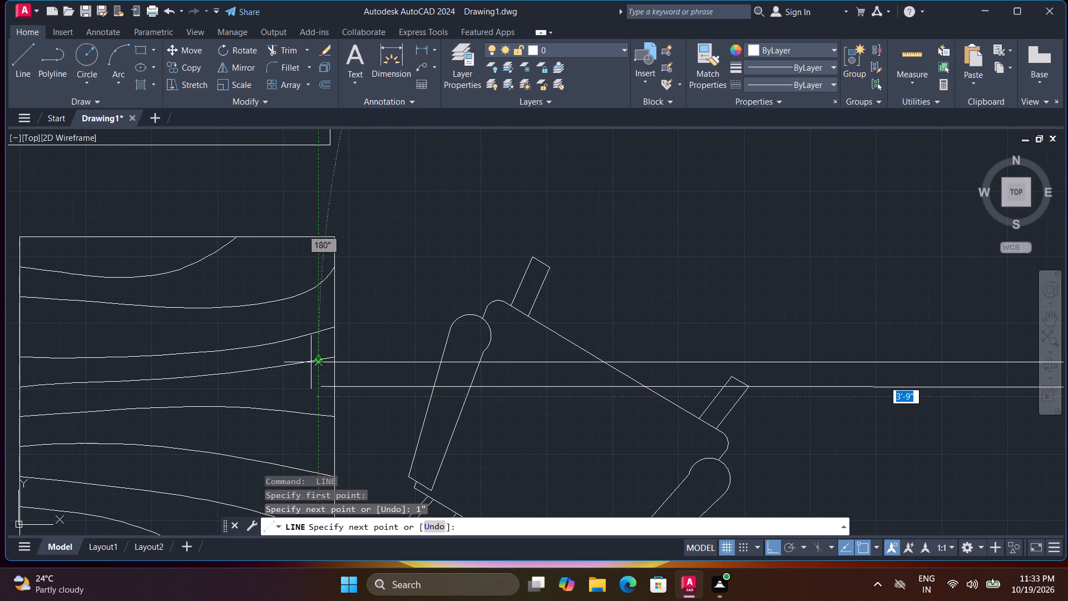
pyautogui.click(232, 362)
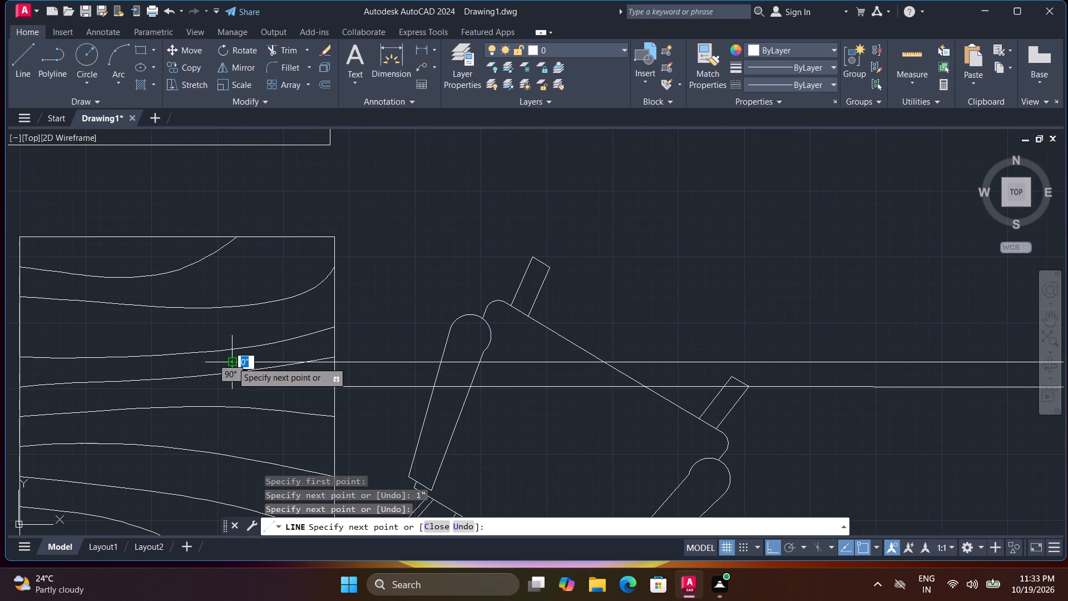
pyautogui.press('space')
# Trim the two lower strip lines where they run inside the lower side table and across the chair's armrest, seat and leg.
pyautogui.write('tr')
pyautogui.press('space')
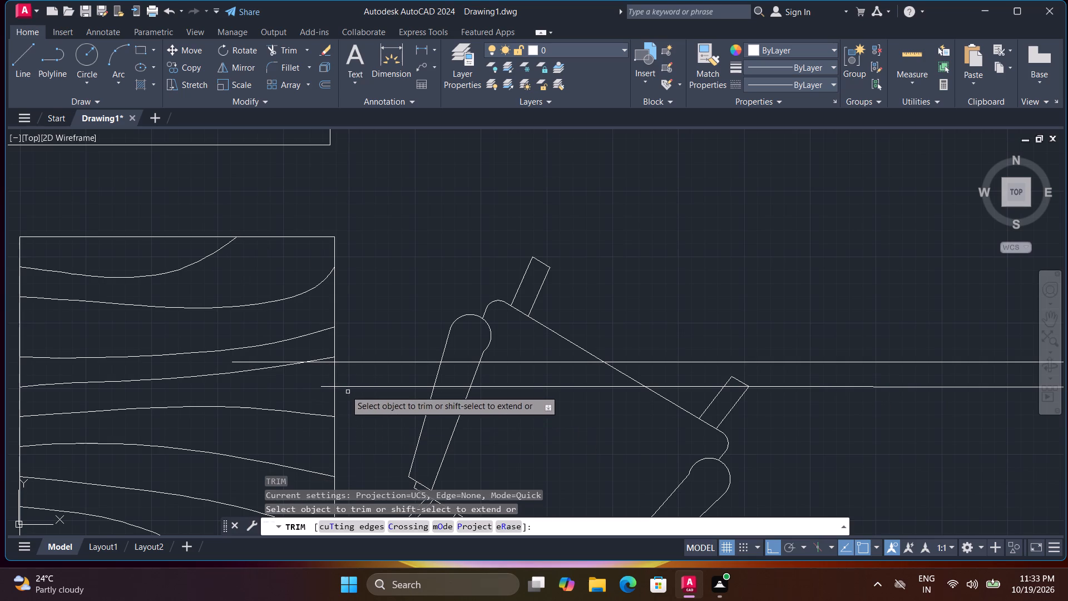
pyautogui.click(328, 388)
pyautogui.click(328, 363)
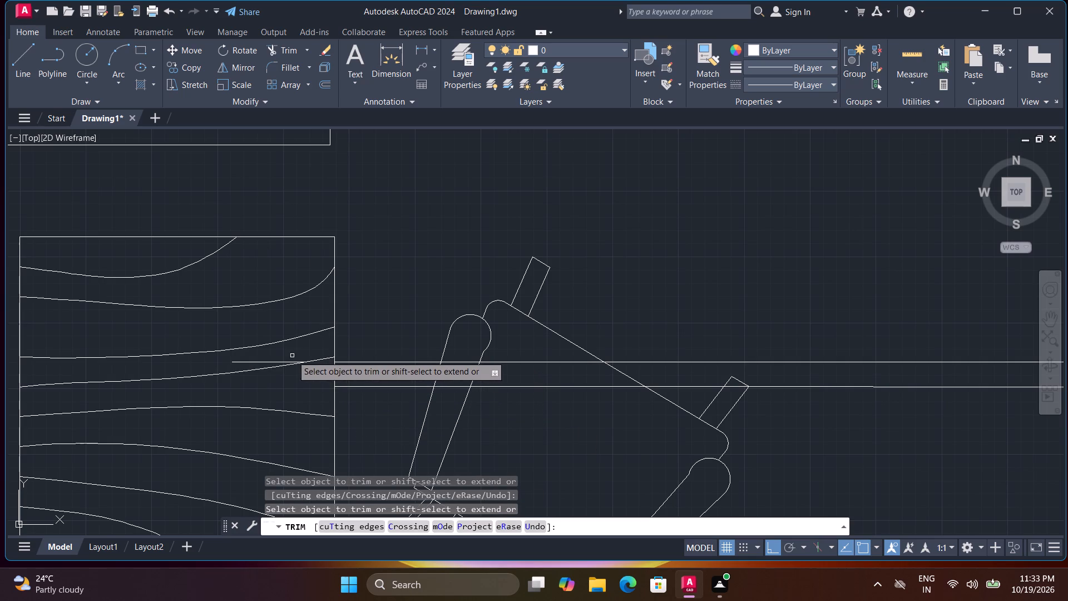
pyautogui.click(290, 362)
pyautogui.click(437, 405)
pyautogui.click(468, 348)
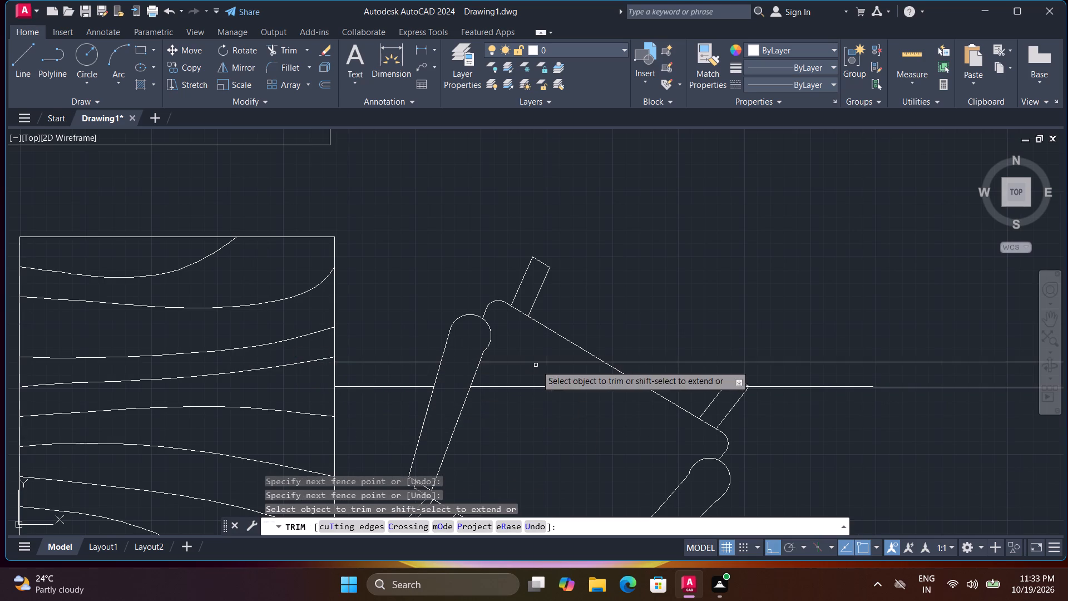
pyautogui.click(541, 344)
pyautogui.click(549, 401)
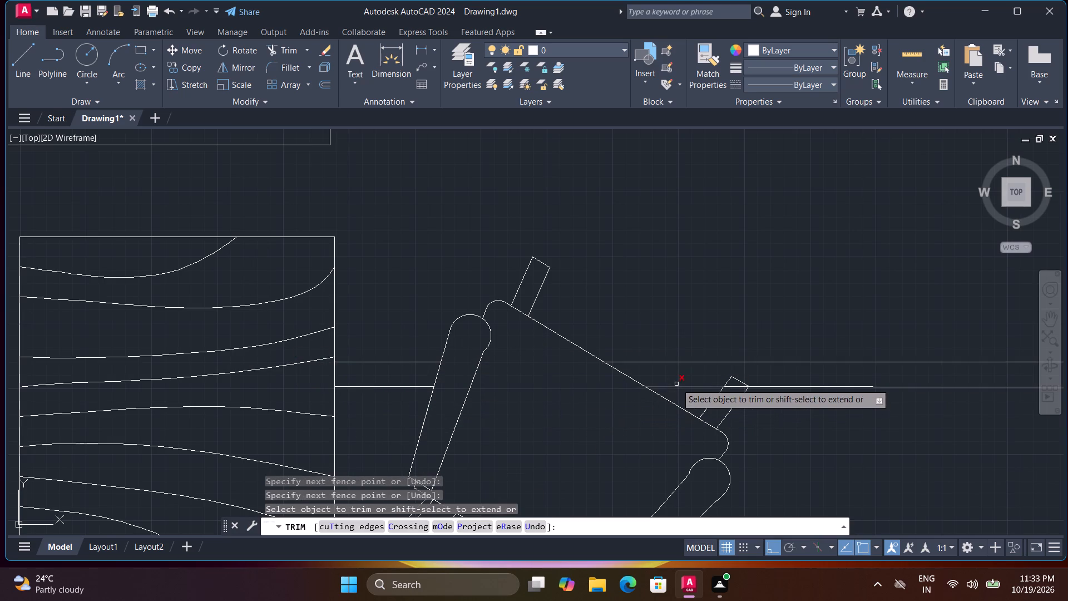
pyautogui.moveTo(828, 417); pyautogui.dragTo(746, 395, button='middle')
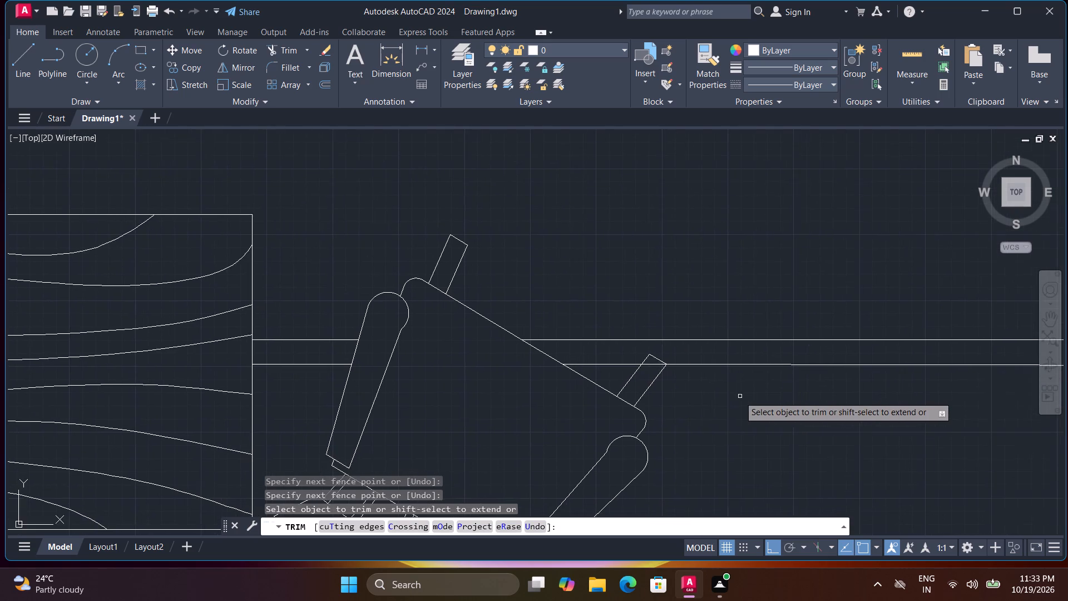
pyautogui.scroll(-1, 733, 400)
pyautogui.click(686, 377)
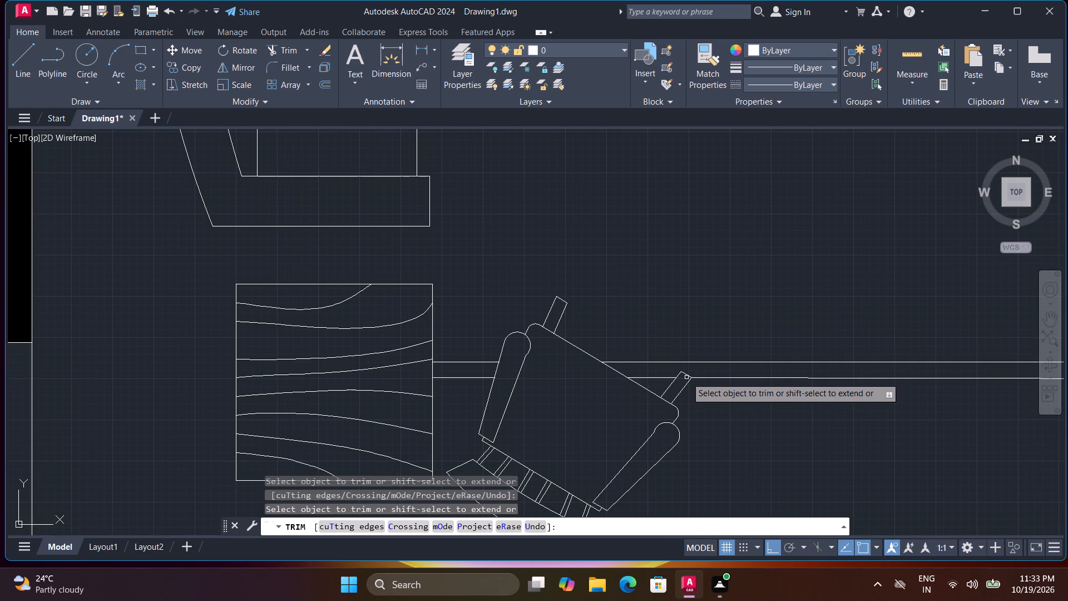
# Trim the inner line's overhang and the overlapping line ends at the outline's lower corner to form a clean strip corner.
pyautogui.scroll(-1, 738, 408)
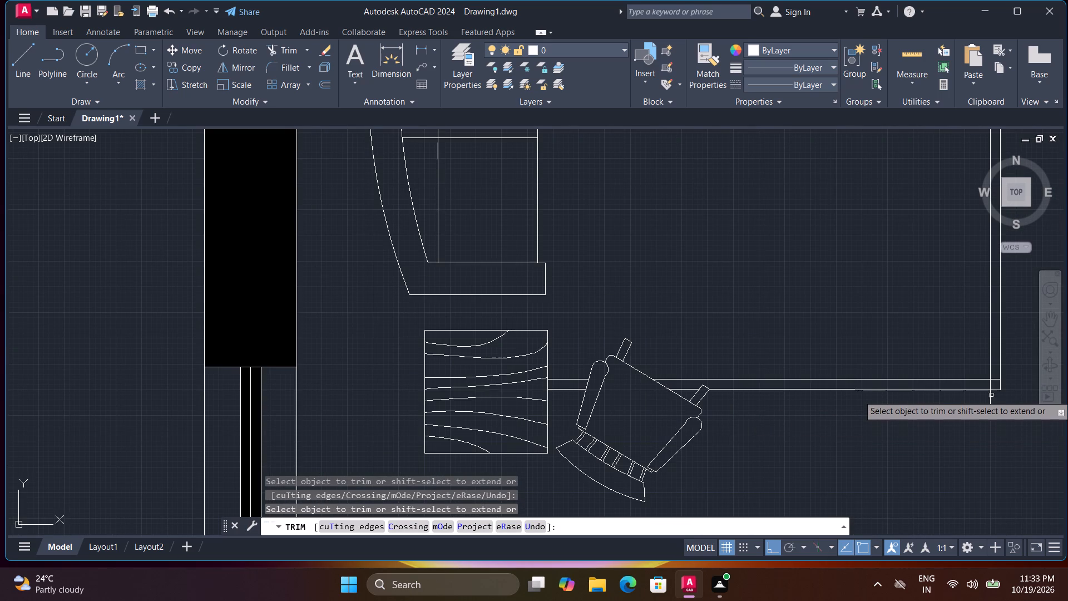
pyautogui.click(989, 397)
pyautogui.moveTo(979, 406); pyautogui.dragTo(775, 464, button='middle')
pyautogui.middleClick(774, 465)
pyautogui.scroll(2, 805, 455)
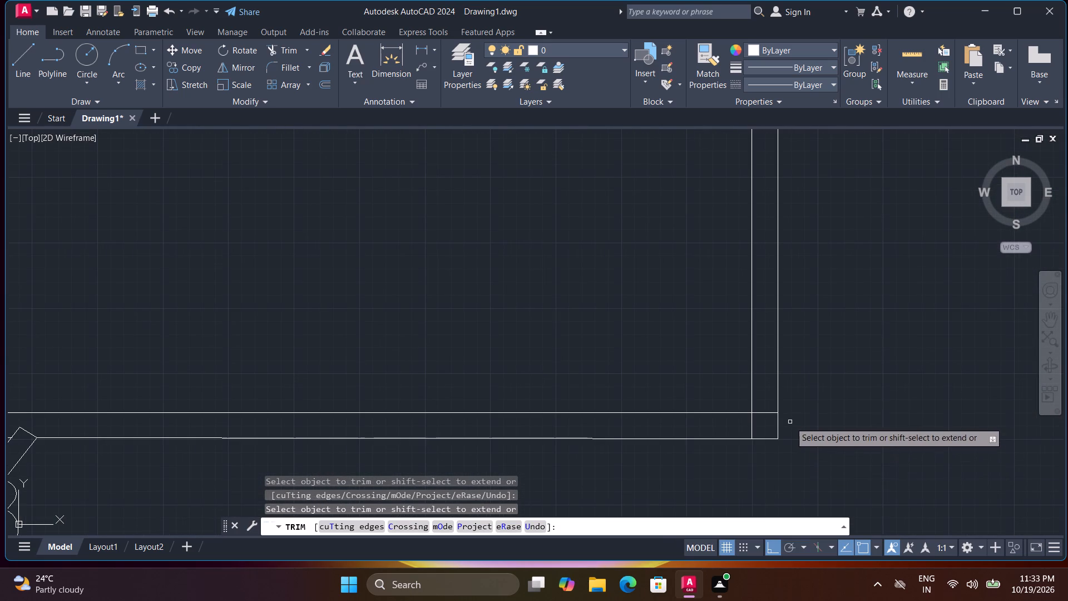
pyautogui.click(763, 403)
pyautogui.click(748, 429)
# Trim the upper strip's inner line inside the small sofa's arm and the overlapping line ends at the outline's upper corner.
pyautogui.scroll(-2, 764, 420)
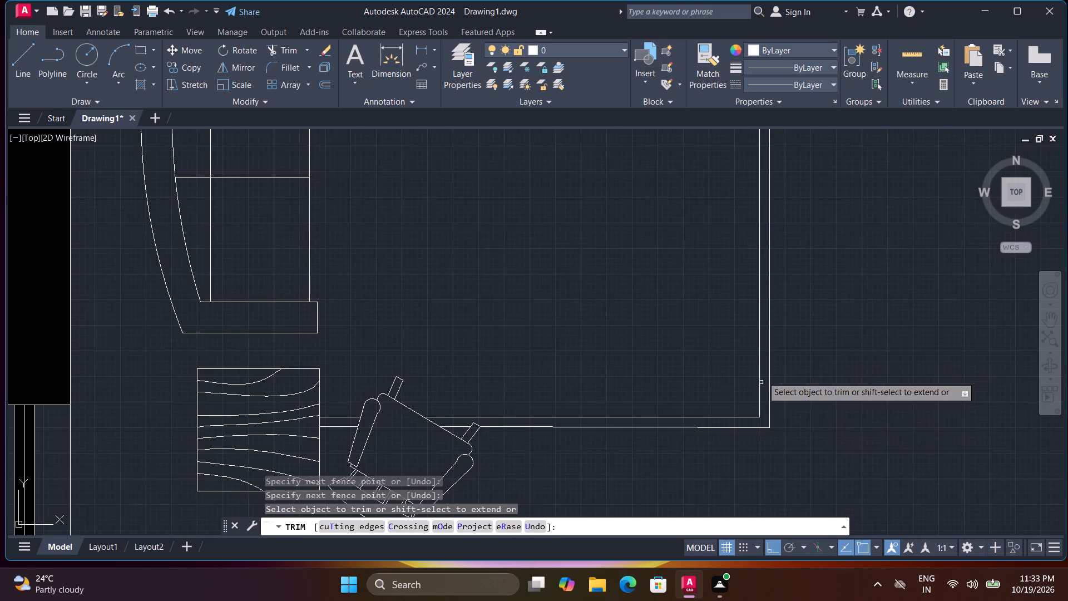
pyautogui.scroll(-2, 767, 362)
pyautogui.moveTo(750, 330); pyautogui.dragTo(765, 480, button='middle')
pyautogui.scroll(4, 763, 310)
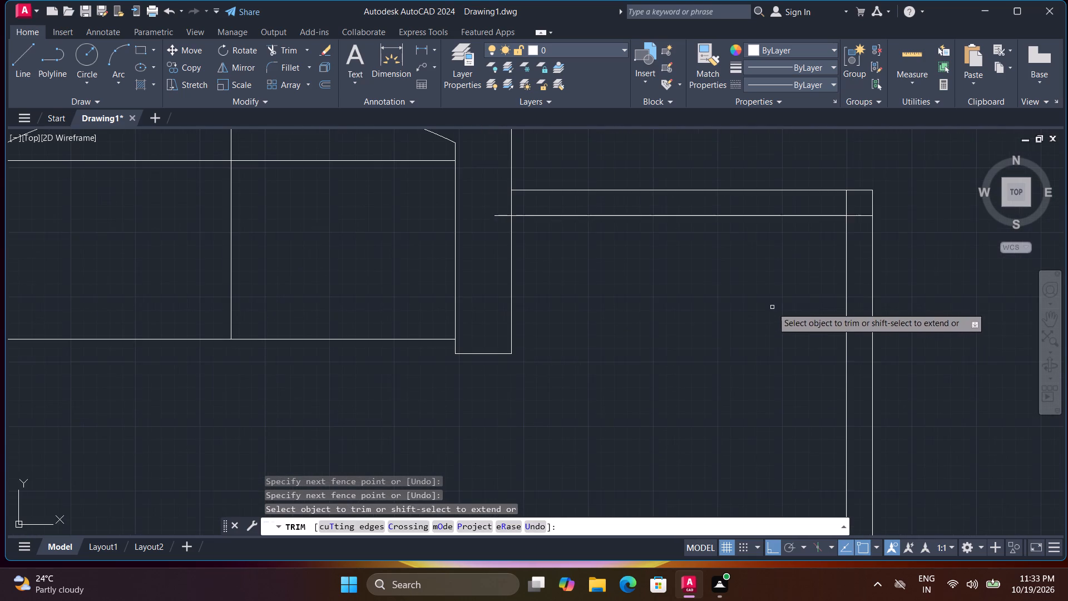
pyautogui.moveTo(736, 303); pyautogui.dragTo(728, 510, button='middle')
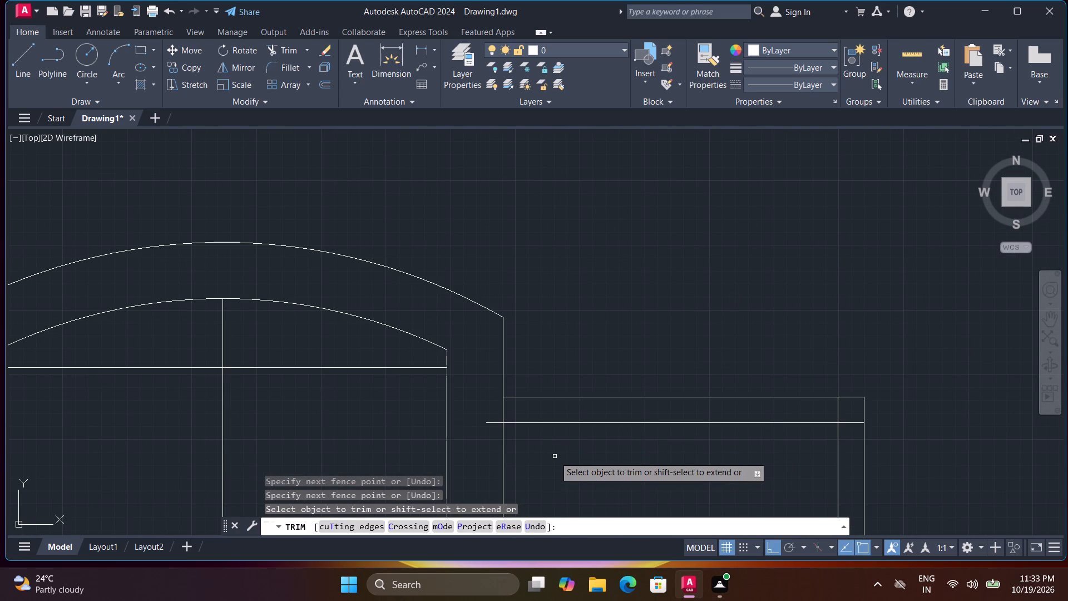
pyautogui.click(491, 423)
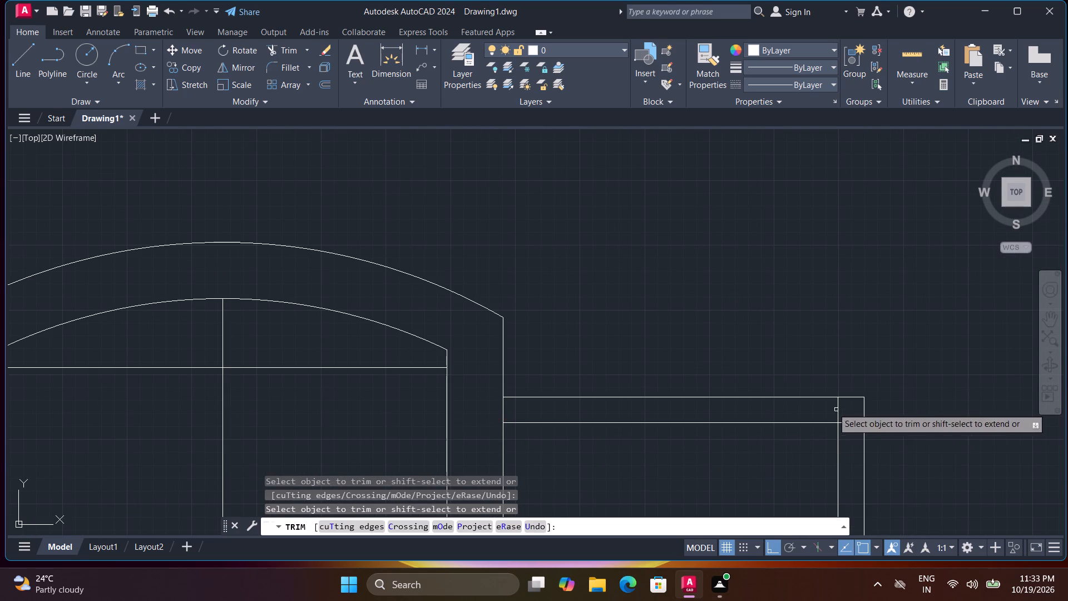
pyautogui.click(826, 406)
pyautogui.click(854, 429)
pyautogui.scroll(-2, 542, 457)
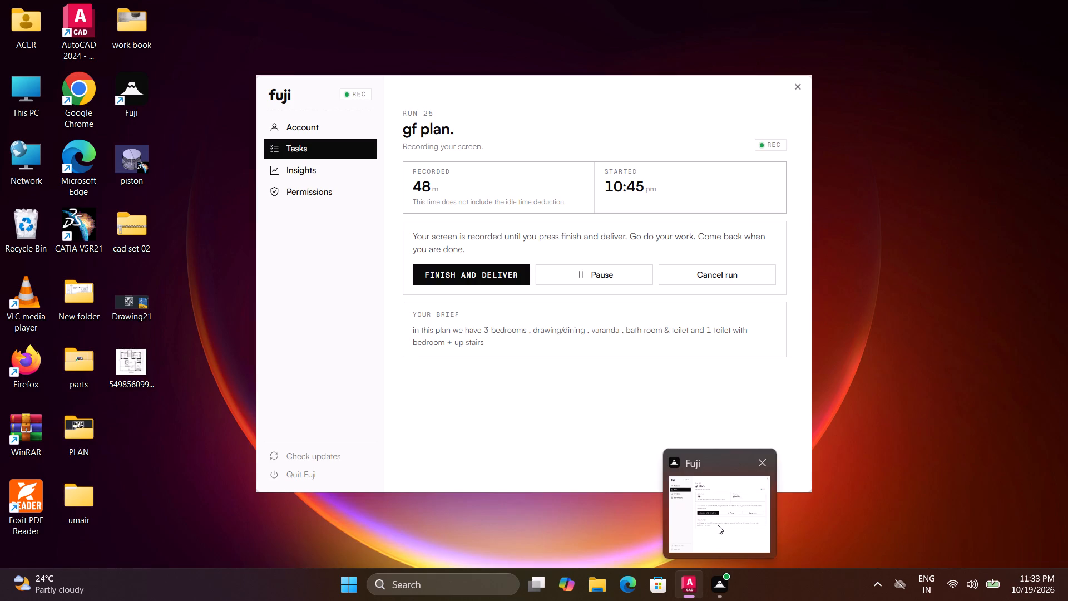
pyautogui.scroll(-2, 840, 486)
pyautogui.moveTo(734, 460); pyautogui.dragTo(709, 294, button='middle')
pyautogui.middleClick(708, 293)
pyautogui.moveTo(587, 391); pyautogui.dragTo(636, 244, button='middle')
pyautogui.scroll(1, 613, 346)
pyautogui.press('Escape')
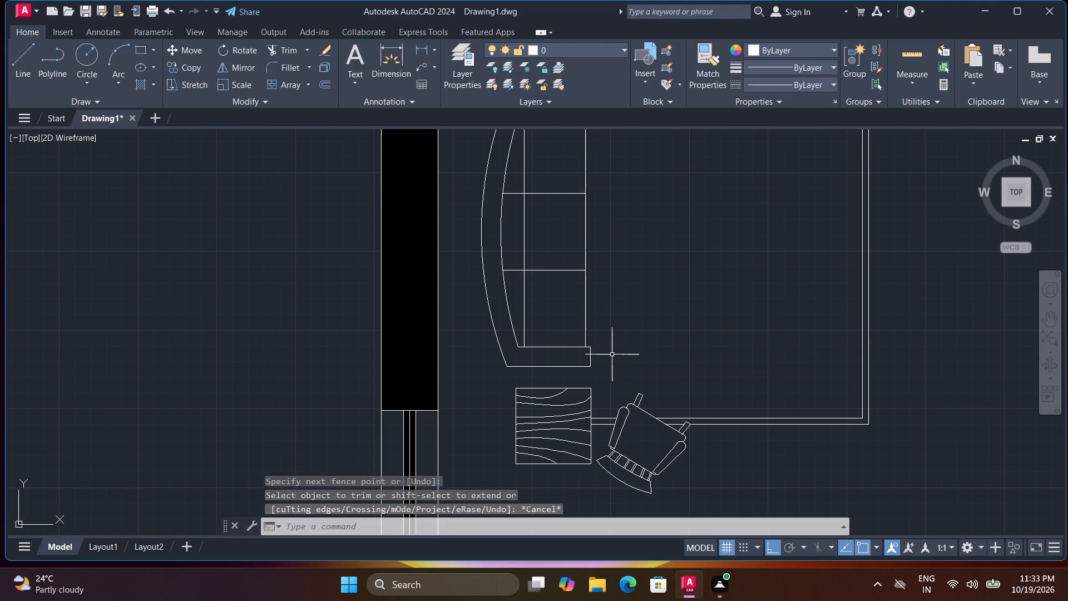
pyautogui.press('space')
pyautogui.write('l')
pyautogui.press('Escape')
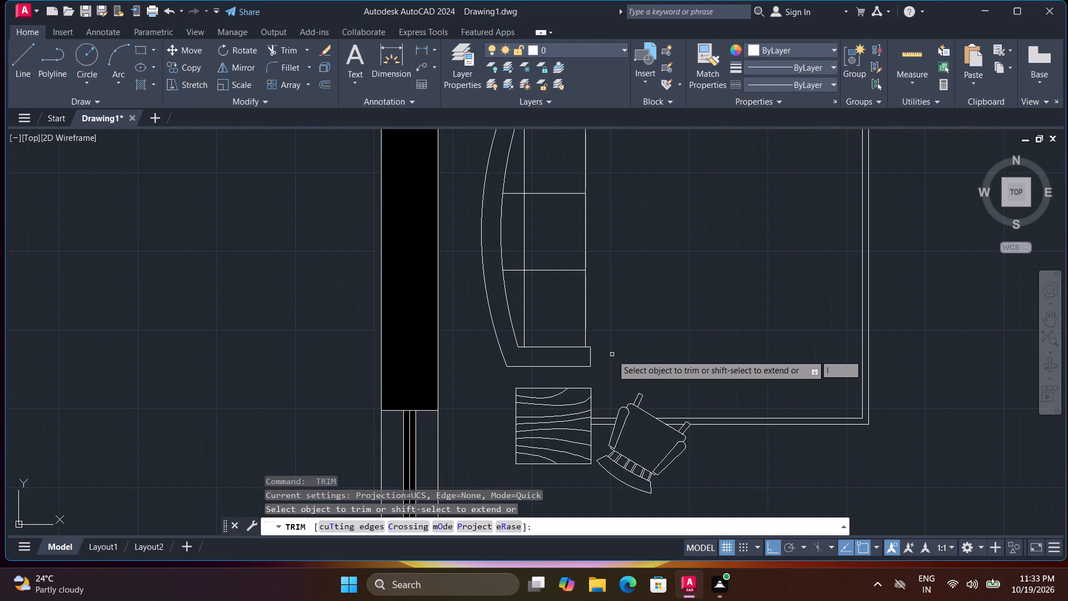
# Draw a vertical line from the long sofa's lower arm down into the lower side table, aligned with the upper connecting strip.
pyautogui.write('l')
pyautogui.press('space')
pyautogui.scroll(-3, 600, 363)
pyautogui.scroll(3, 591, 313)
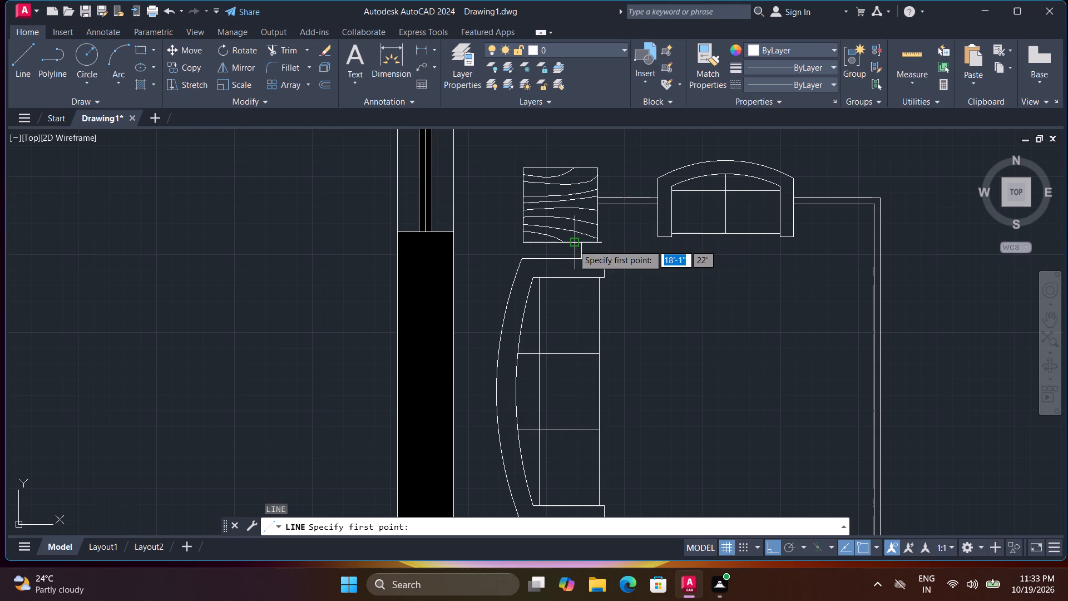
pyautogui.moveTo(578, 392); pyautogui.dragTo(575, 238, button='middle')
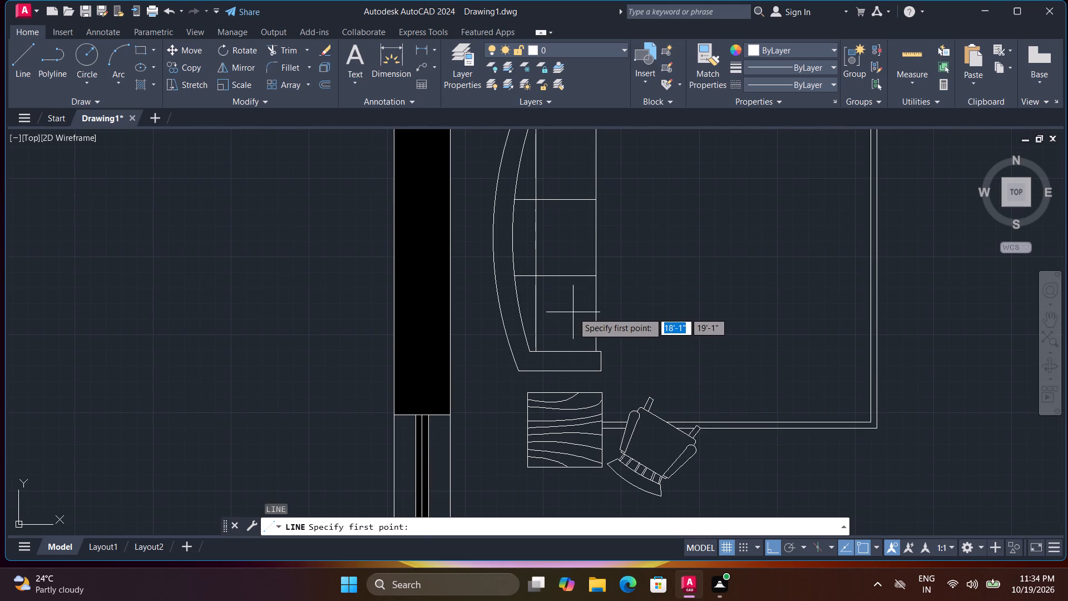
pyautogui.moveTo(575, 339); pyautogui.dragTo(578, 411, button='middle')
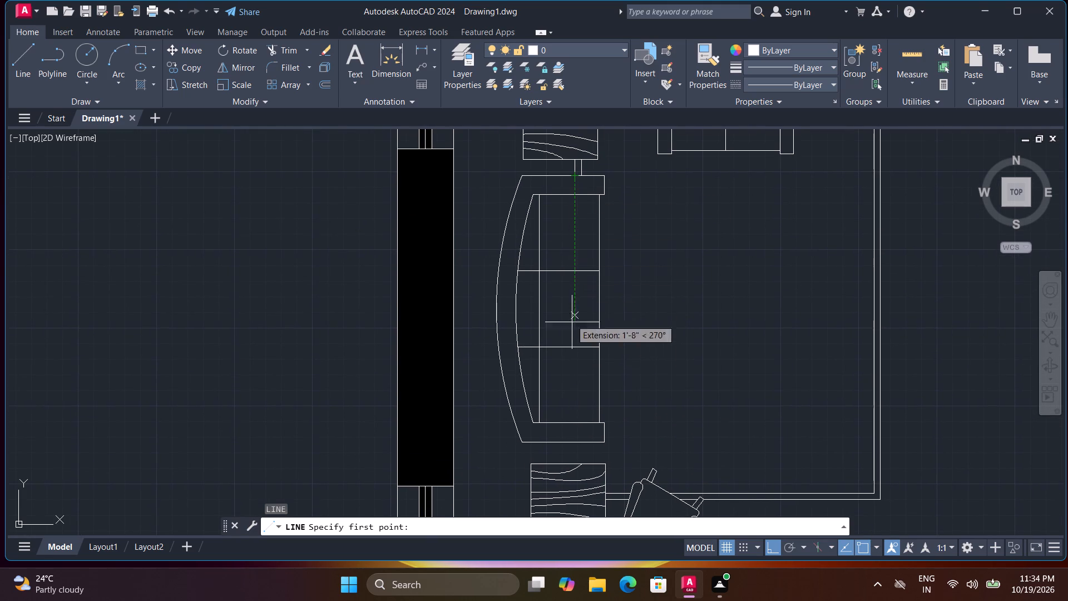
pyautogui.click(573, 445)
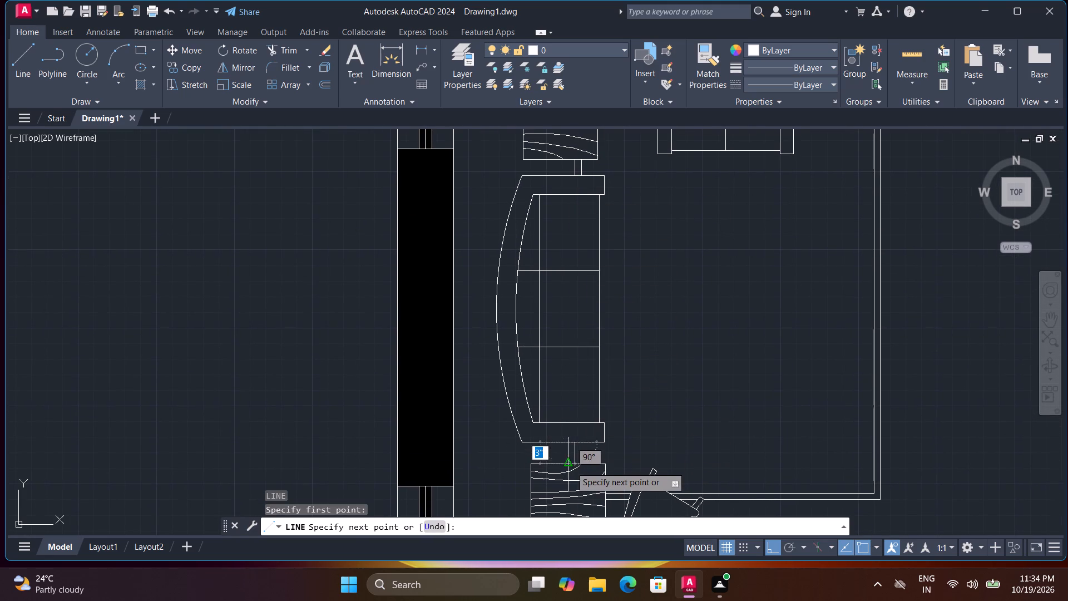
pyautogui.scroll(2, 571, 476)
pyautogui.moveTo(570, 474); pyautogui.dragTo(564, 397, button='middle')
pyautogui.scroll(1, 570, 474)
pyautogui.click(585, 403)
pyautogui.press('space')
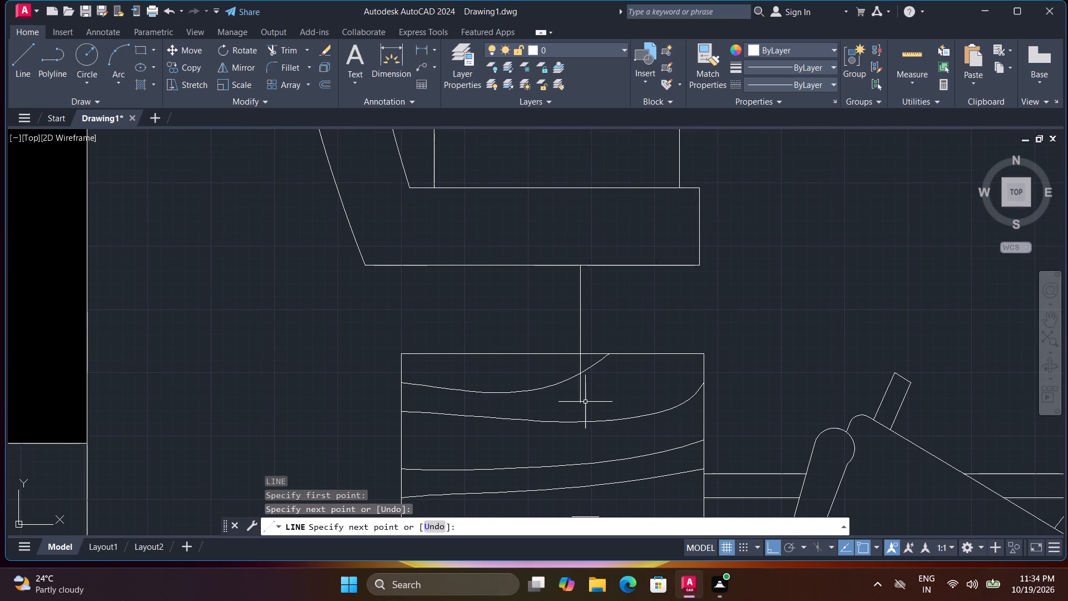
# Offset the new vertical line 1" toward the chair side to form a strip.
pyautogui.press('i')
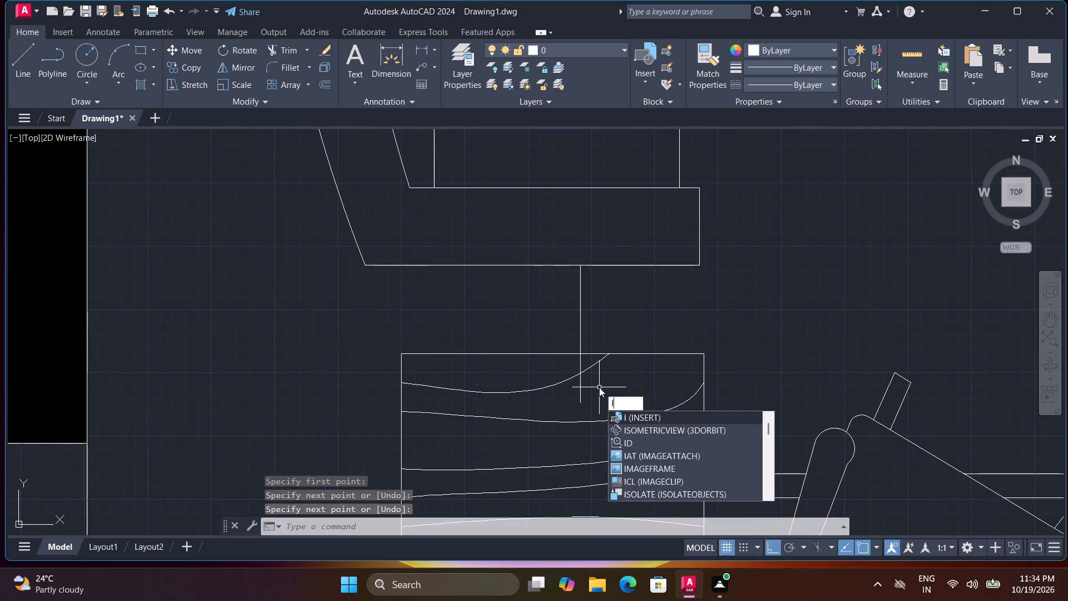
pyautogui.press('Escape')
pyautogui.write('o t')
pyautogui.press('space')
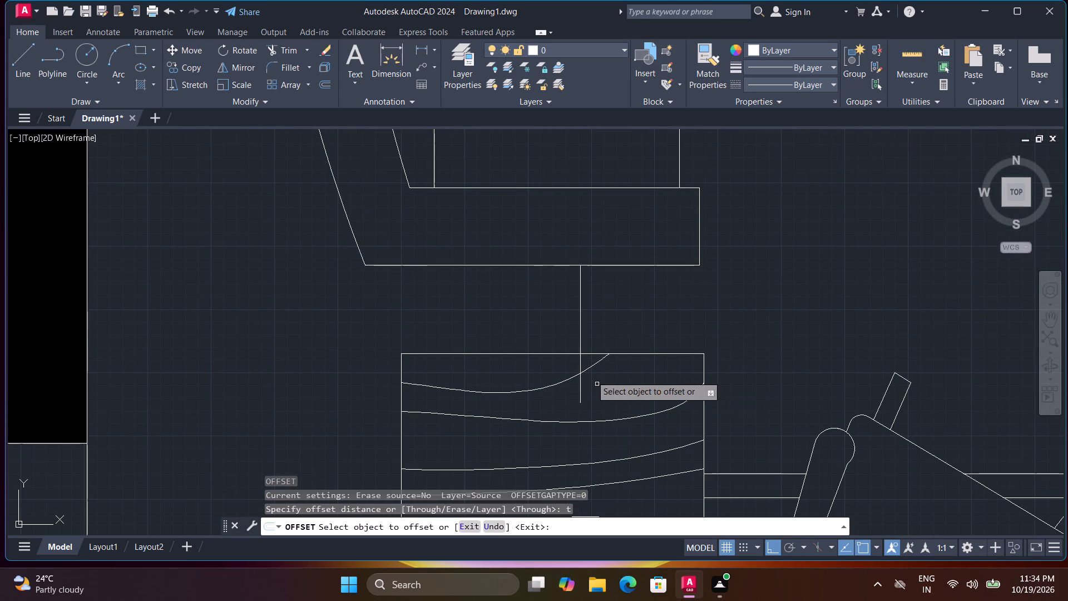
pyautogui.click(581, 323)
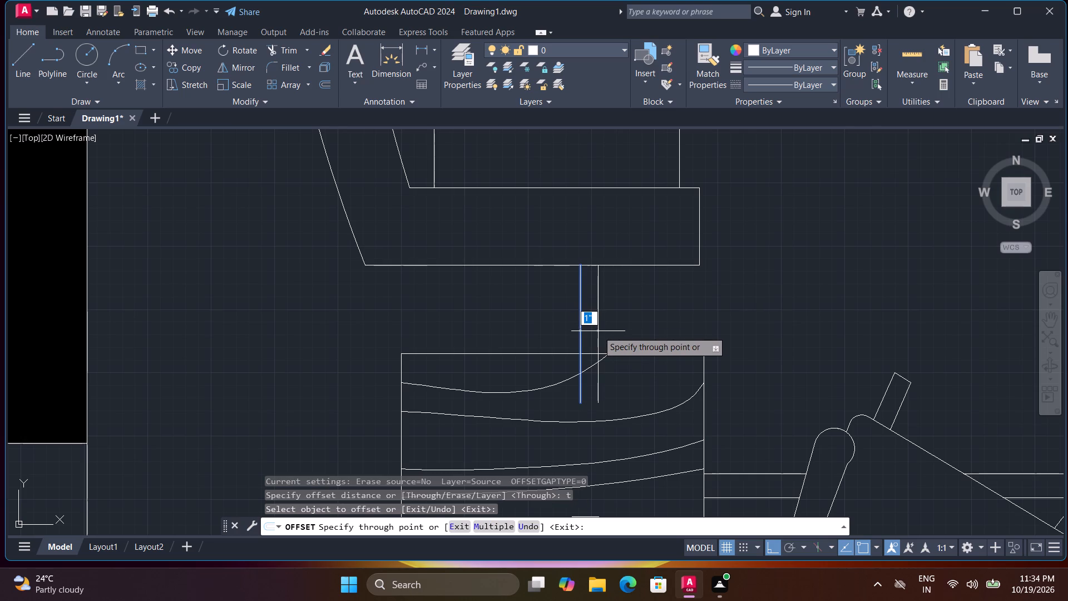
pyautogui.write('1"')
pyautogui.press('Return')
pyautogui.press('Escape')
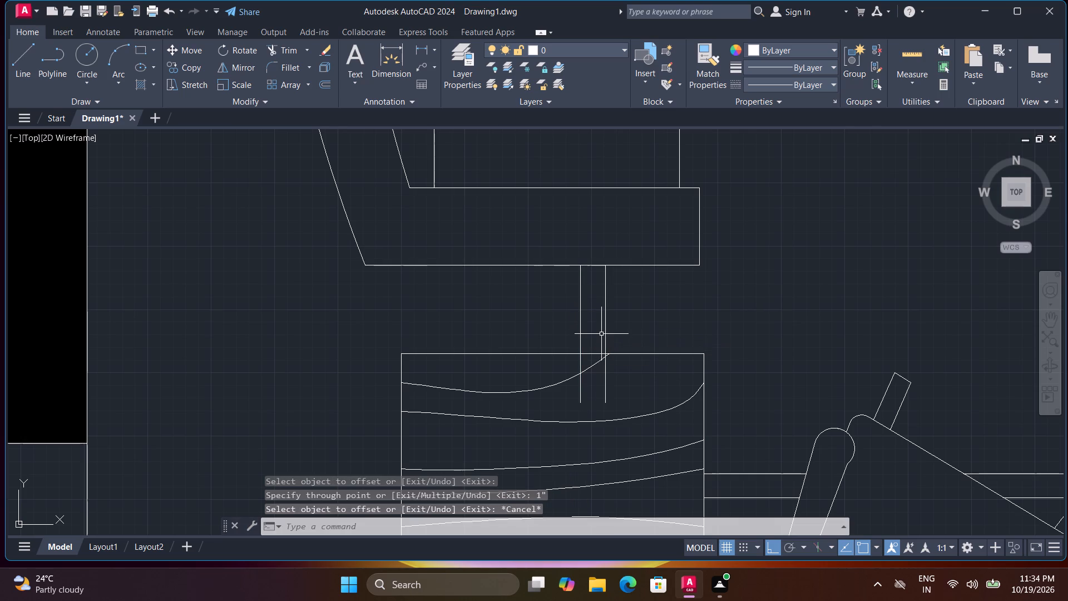
# Trim the parts of both vertical strip lines that run inside the lower side table.
pyautogui.write('tr')
pyautogui.press('space')
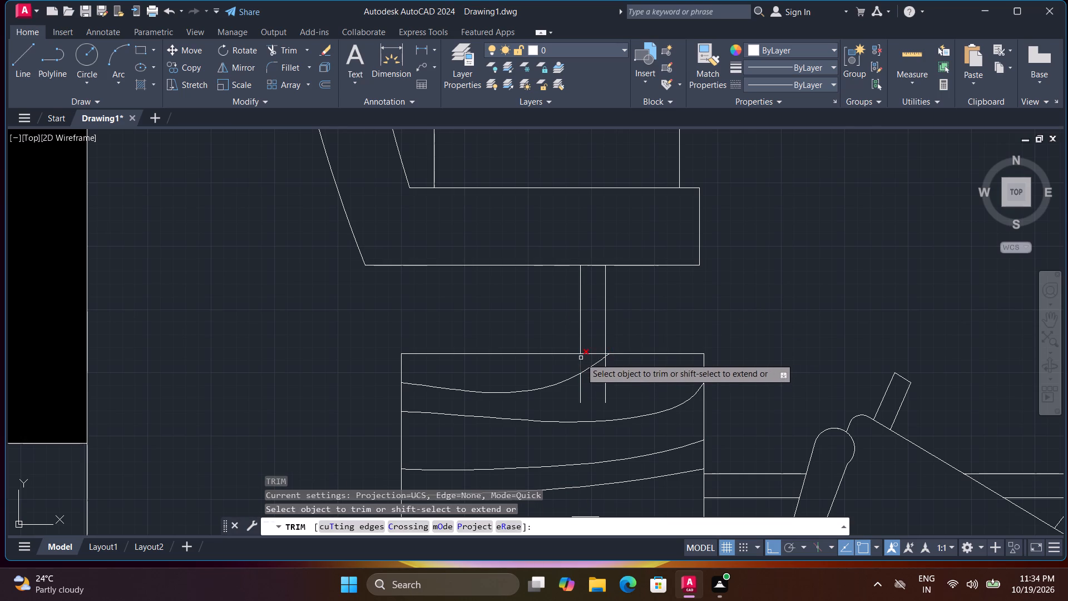
pyautogui.click(581, 358)
pyautogui.scroll(2, 602, 360)
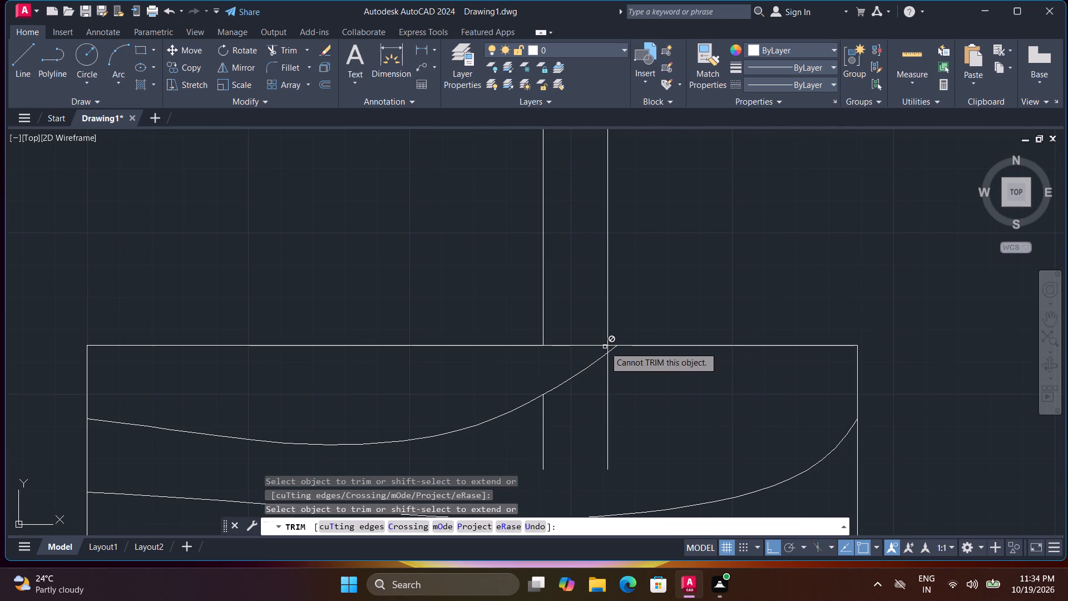
pyautogui.click(607, 348)
pyautogui.click(607, 369)
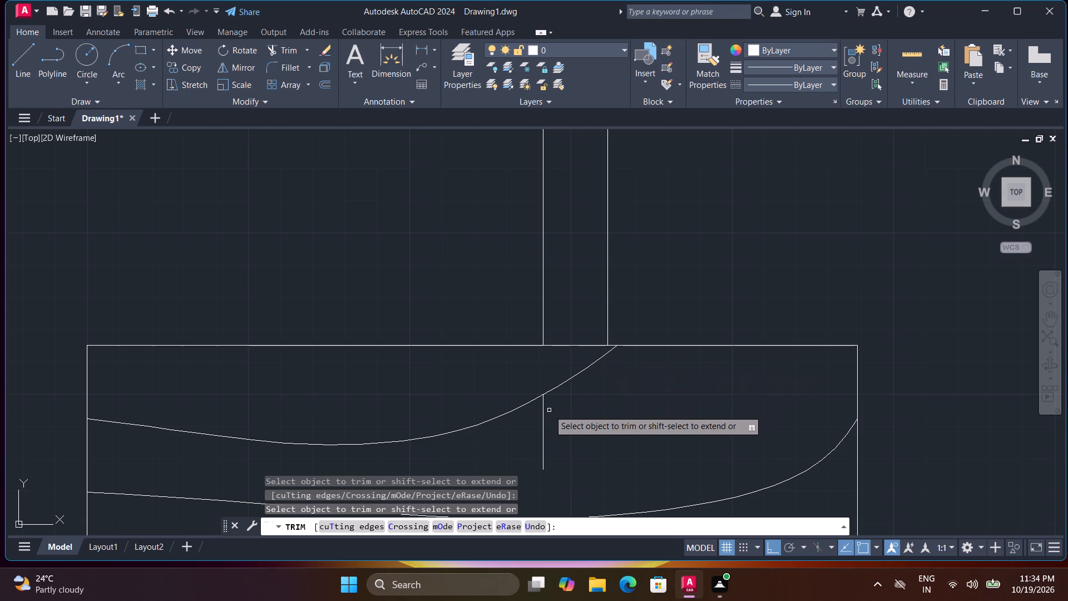
pyautogui.click(543, 410)
pyautogui.scroll(-4, 585, 405)
pyautogui.scroll(-1, 675, 394)
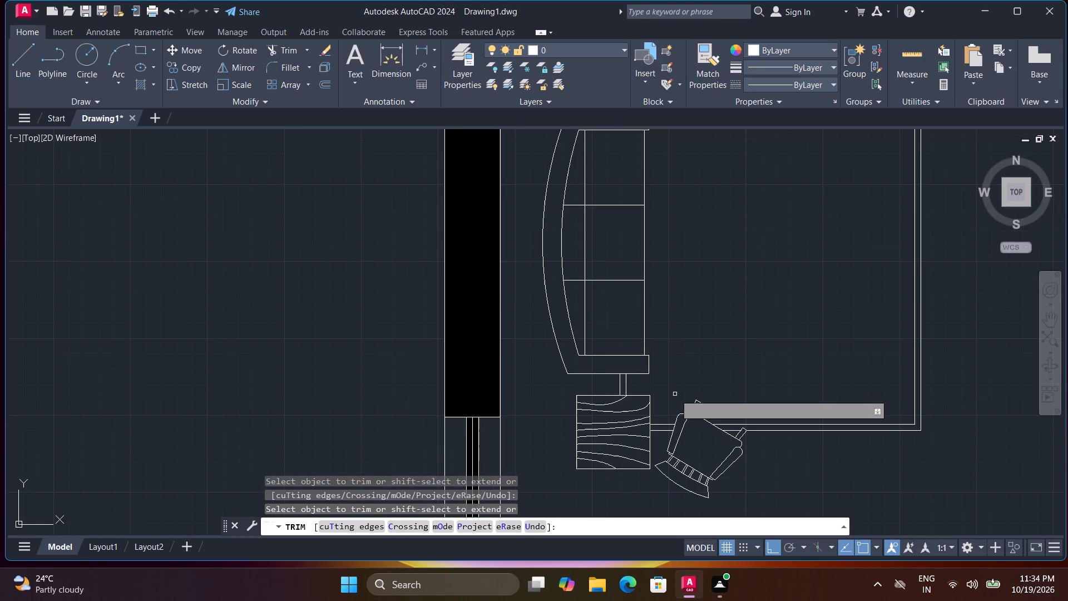
pyautogui.press('Escape')
pyautogui.press('Escape')
# Fill the strips linking the upper side table to the long sofa and to the small sofa with a solid black hatch.
pyautogui.scroll(-2, 677, 394)
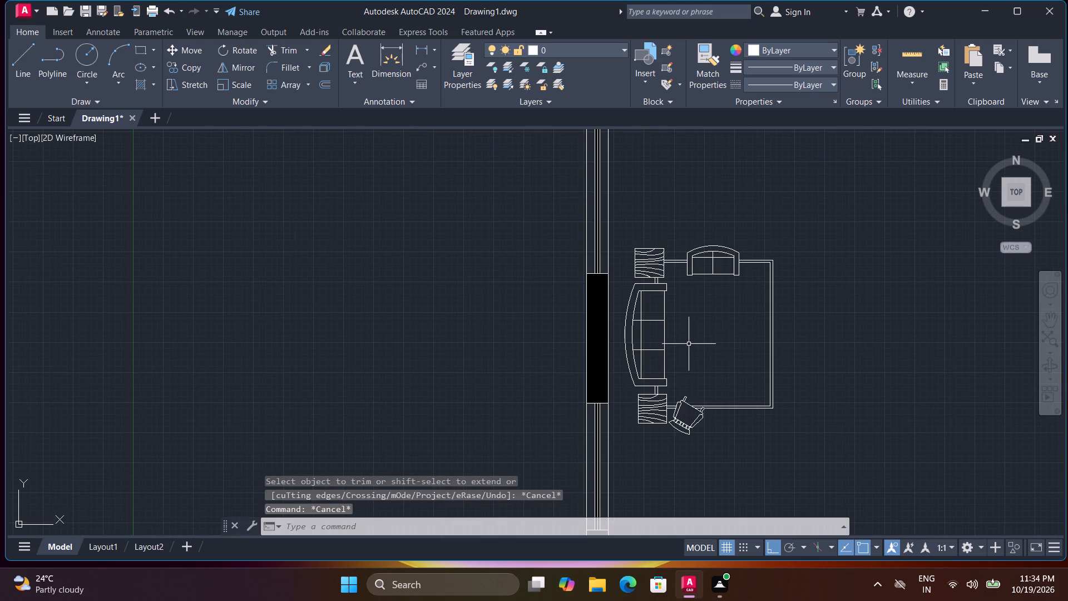
pyautogui.hotkey('ctrl', '3')
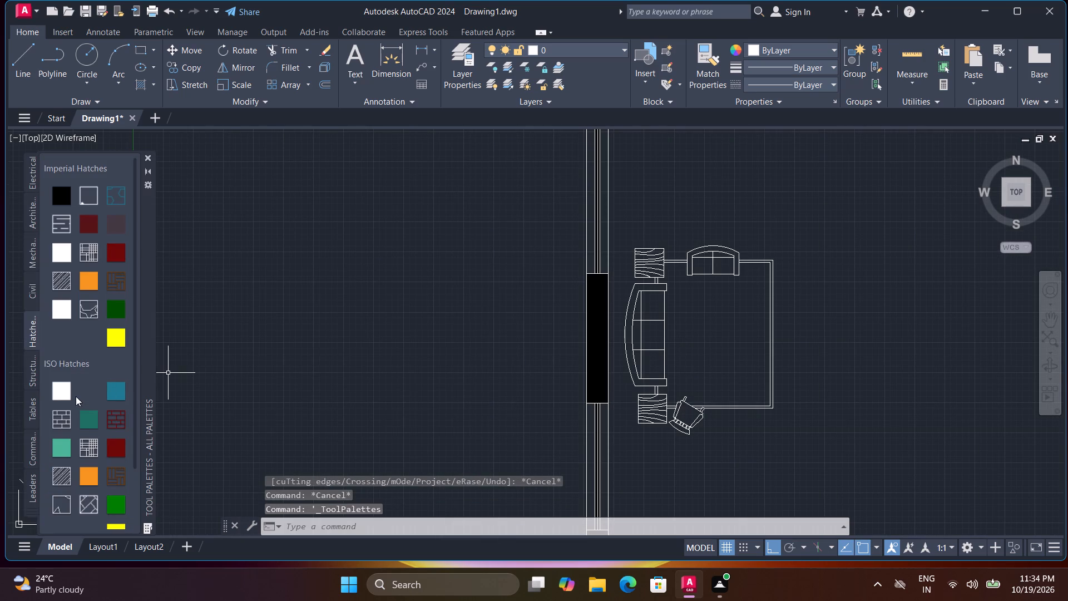
pyautogui.click(71, 395)
pyautogui.scroll(4, 670, 278)
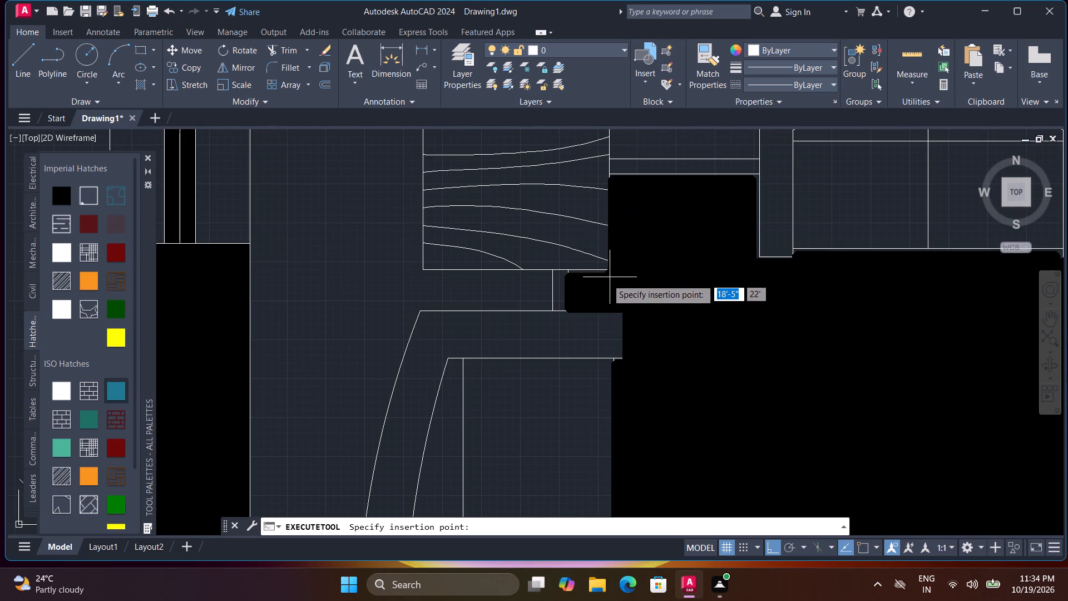
pyautogui.click(561, 287)
pyautogui.press('space')
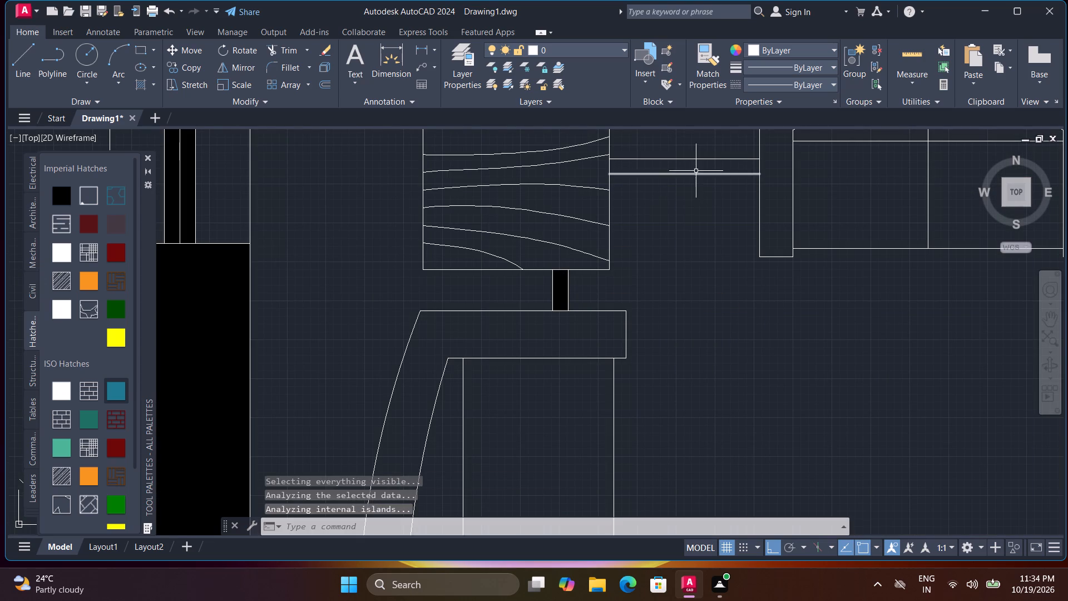
pyautogui.click(697, 169)
# Fill the long connecting strip running from the small sofa around to the chair with a solid black hatch.
pyautogui.scroll(-3, 761, 255)
pyautogui.moveTo(818, 284); pyautogui.dragTo(666, 281, button='middle')
pyautogui.scroll(3, 768, 255)
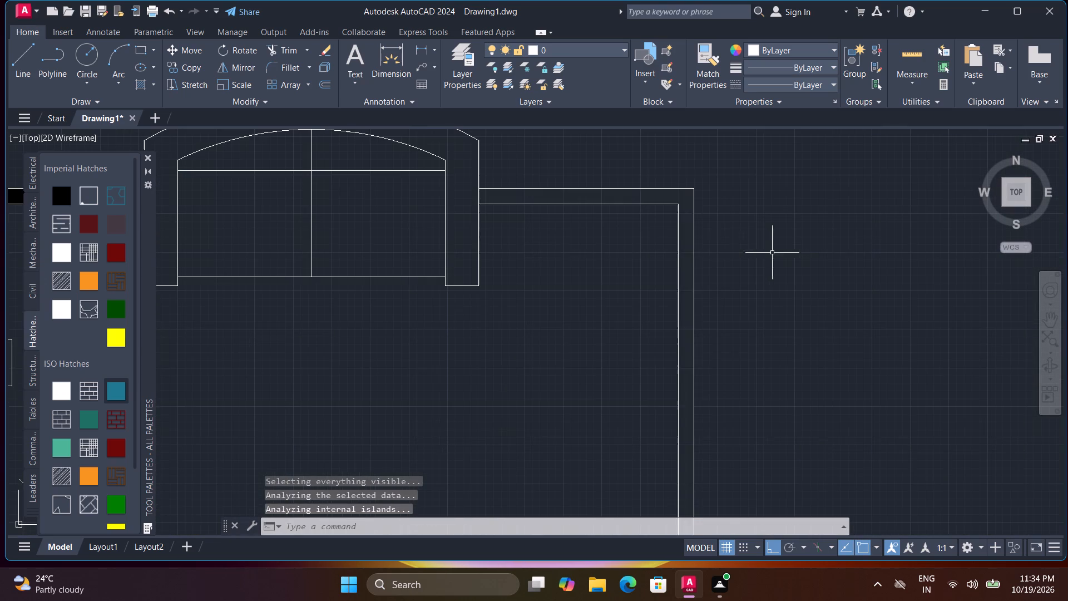
pyautogui.press('space')
pyautogui.click(688, 226)
pyautogui.scroll(-3, 619, 375)
pyautogui.scroll(4, 634, 358)
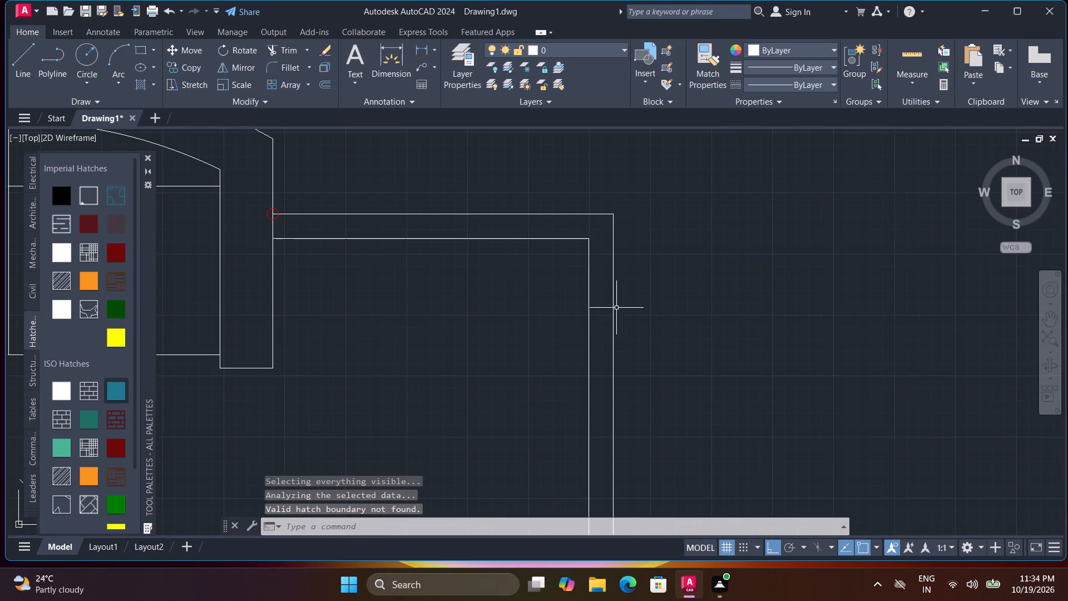
pyautogui.press('space')
pyautogui.click(604, 307)
pyautogui.scroll(-2, 616, 322)
pyautogui.moveTo(625, 393); pyautogui.dragTo(614, 243, button='middle')
pyautogui.press('space')
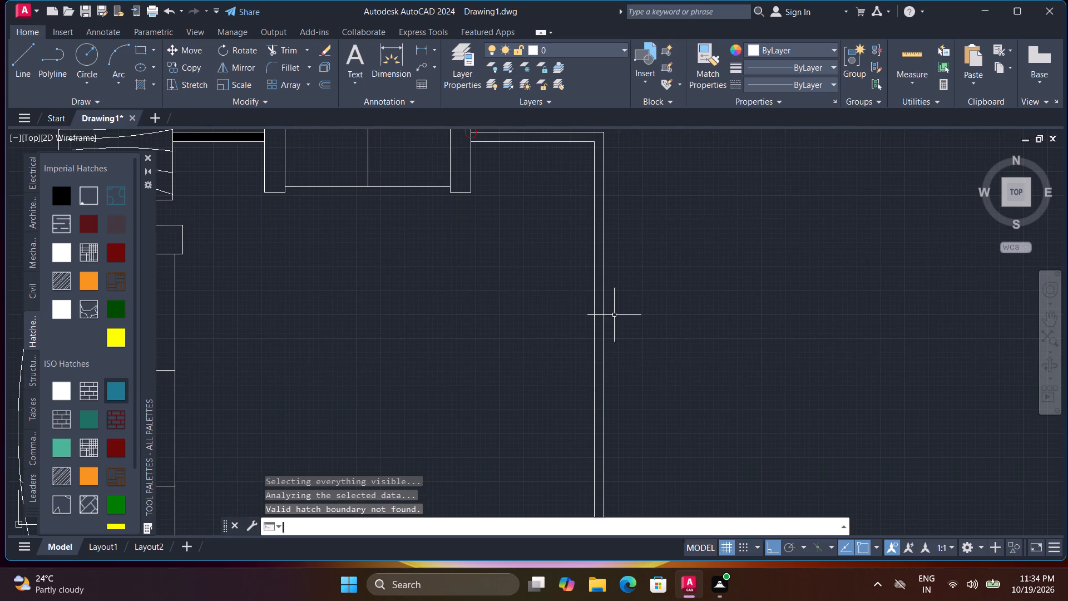
pyautogui.click(600, 329)
pyautogui.moveTo(608, 368); pyautogui.dragTo(645, 174, button='middle')
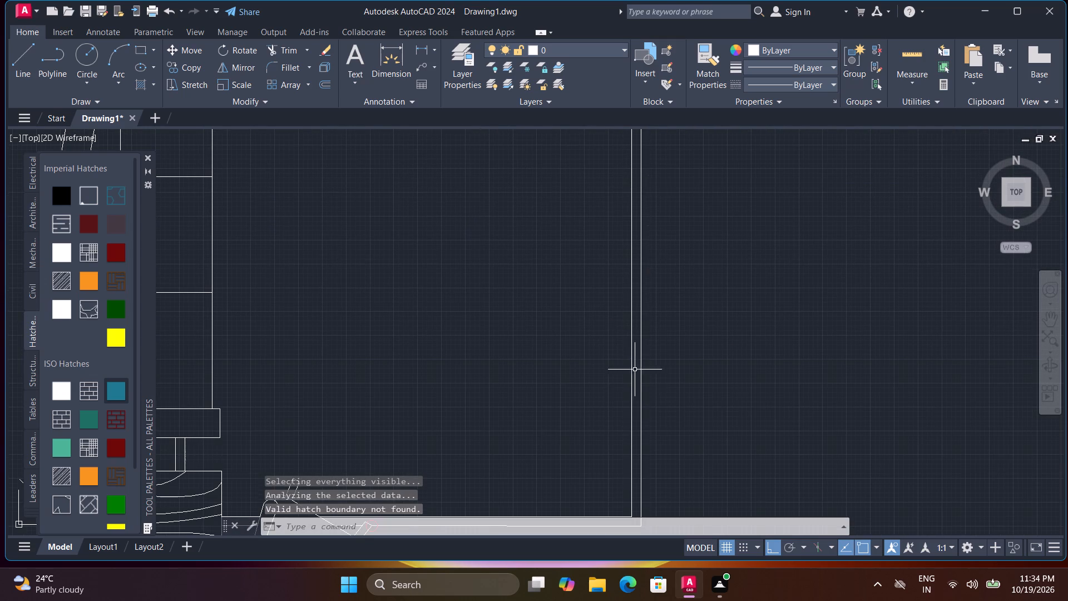
pyautogui.press('space')
pyautogui.click(639, 396)
pyautogui.scroll(-4, 635, 396)
pyautogui.press('space')
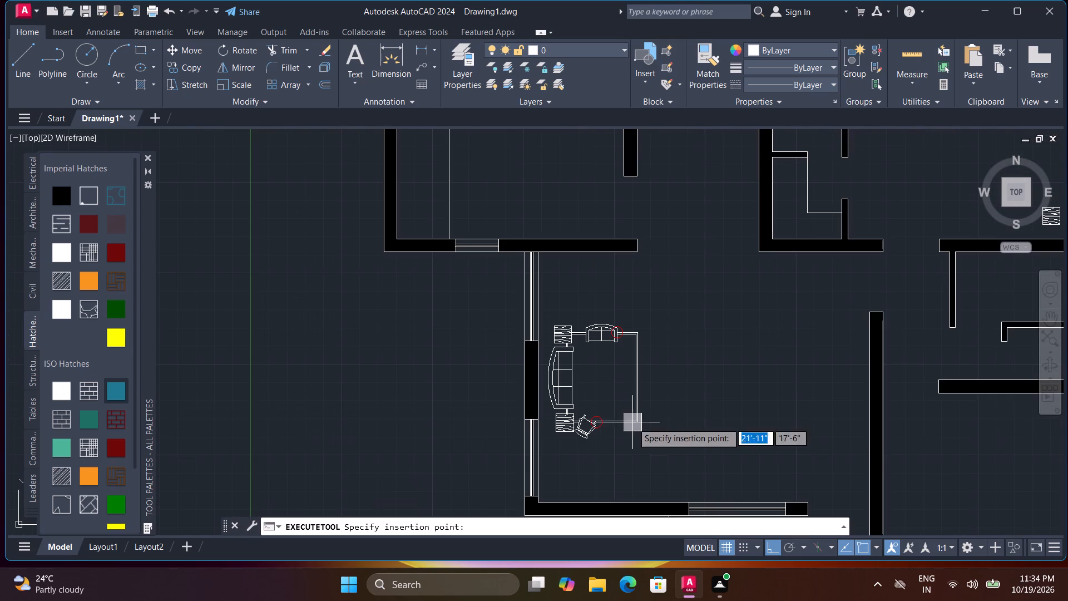
pyautogui.scroll(2, 634, 422)
pyautogui.click(637, 420)
# Fill the short strips linking the lower side table to the chair and to the long sofa with solid black hatch.
pyautogui.scroll(4, 545, 445)
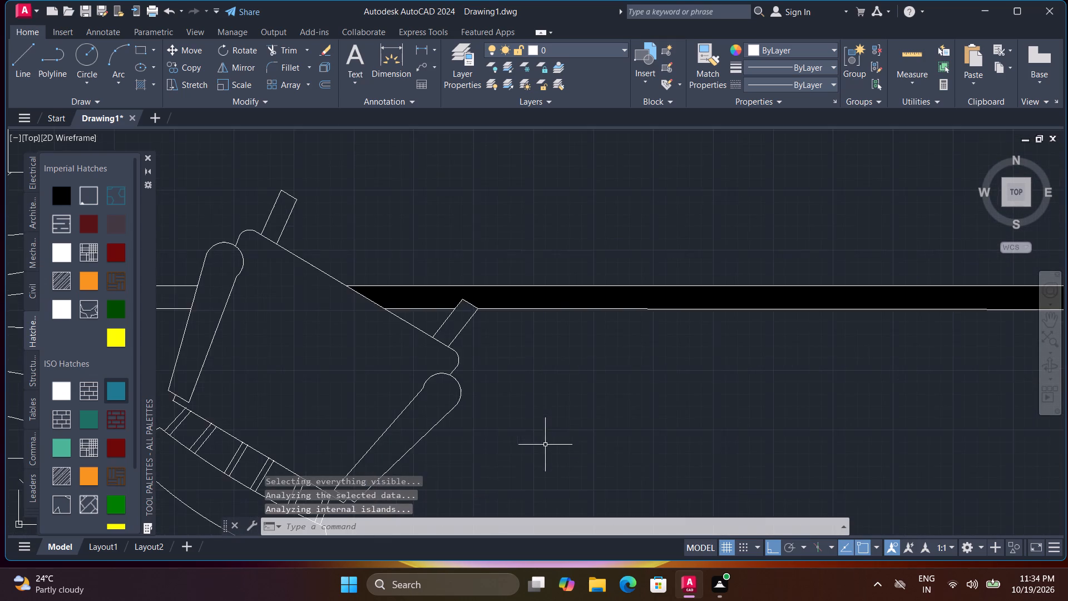
pyautogui.scroll(-3, 530, 432)
pyautogui.scroll(2, 453, 417)
pyautogui.press('space')
pyautogui.click(409, 378)
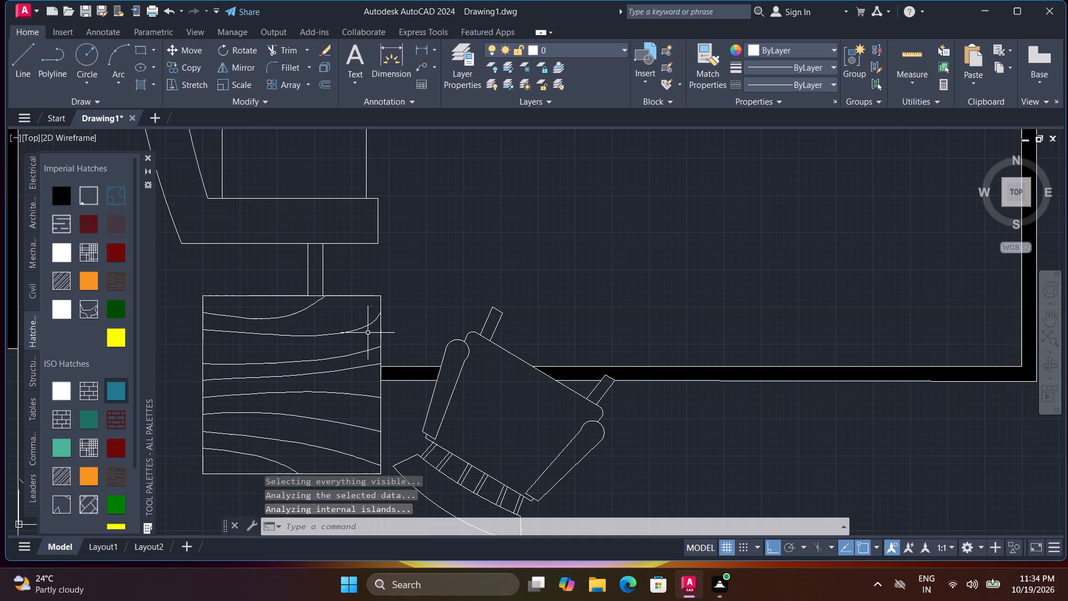
pyautogui.press('space')
pyautogui.click(316, 275)
# Fill the narrow backrest sections behind the long sofa's seats with solid black hatch, starting from the upper seat.
pyautogui.scroll(-3, 400, 351)
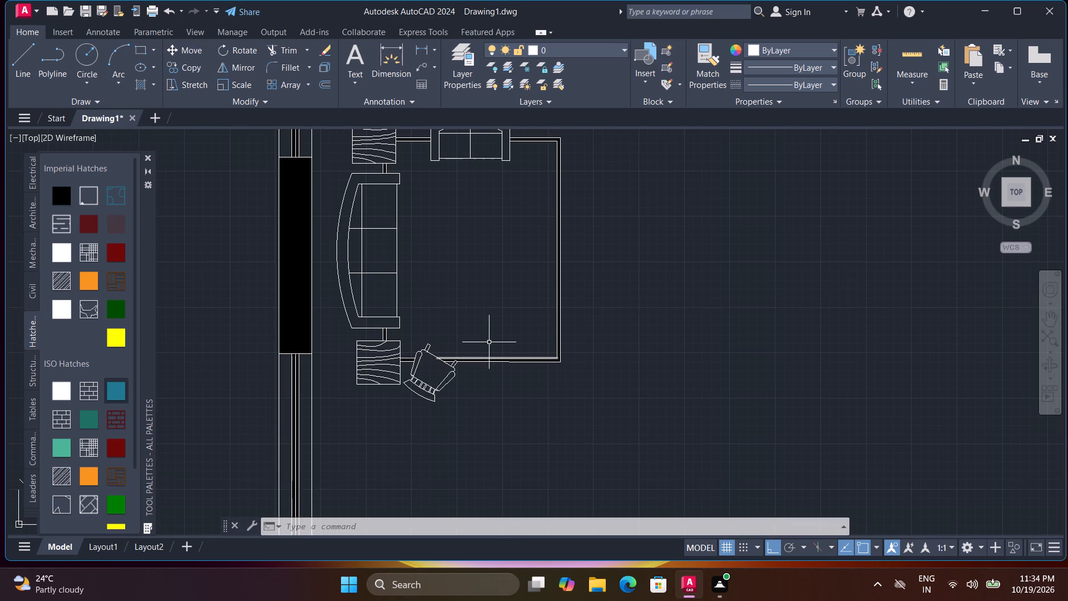
pyautogui.moveTo(505, 339); pyautogui.dragTo(653, 426, button='middle')
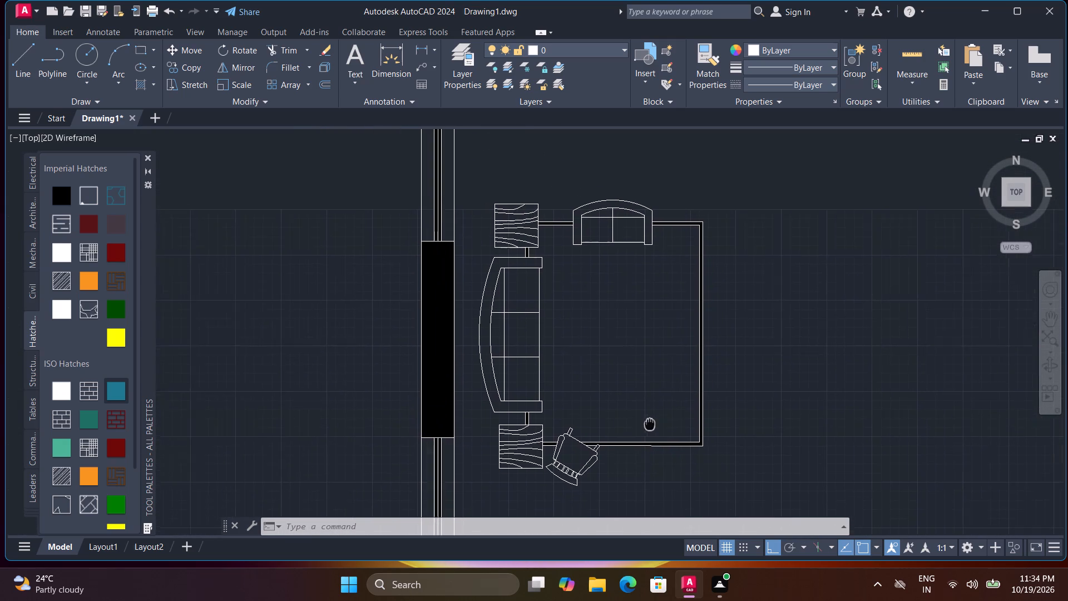
pyautogui.moveTo(653, 426); pyautogui.dragTo(656, 427, button='middle')
pyautogui.middleClick(656, 427)
pyautogui.scroll(2, 567, 477)
pyautogui.moveTo(474, 246); pyautogui.dragTo(510, 509, button='middle')
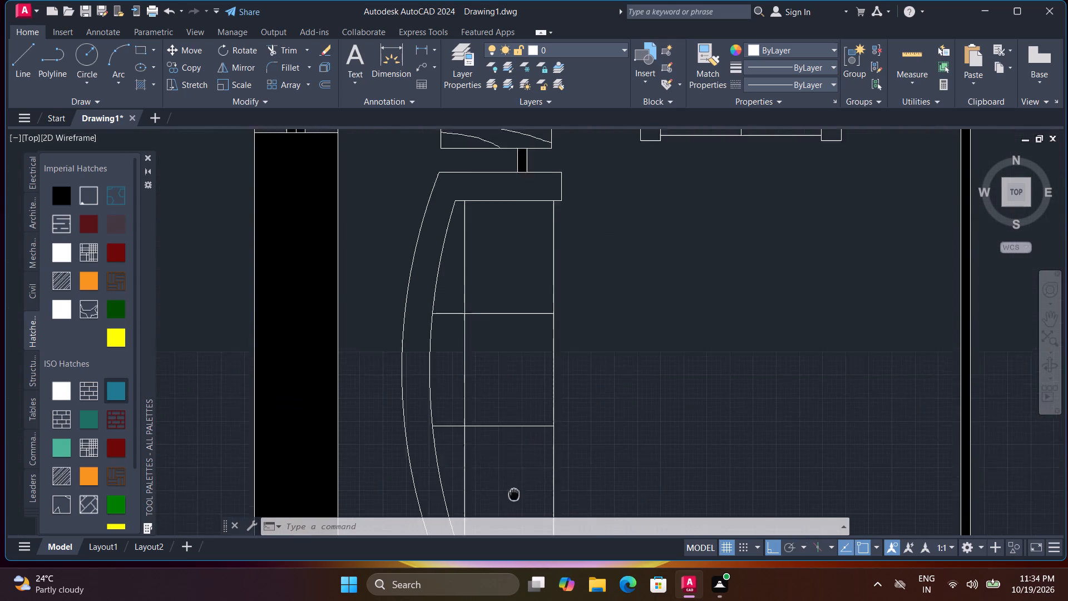
pyautogui.moveTo(510, 509); pyautogui.dragTo(507, 514, button='middle')
pyautogui.press('space')
pyautogui.click(441, 330)
pyautogui.press('space')
pyautogui.click(436, 378)
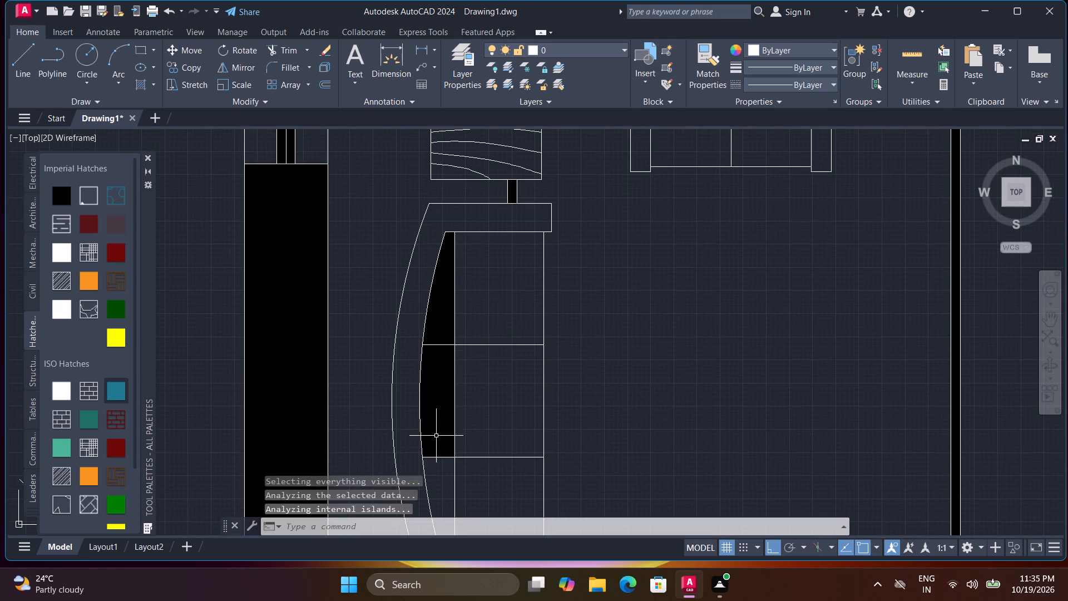
pyautogui.press('space')
pyautogui.click(439, 483)
# Fill both curved backrest sections behind the small sofa's seats with solid black hatch.
pyautogui.moveTo(700, 292); pyautogui.dragTo(663, 554, button='middle')
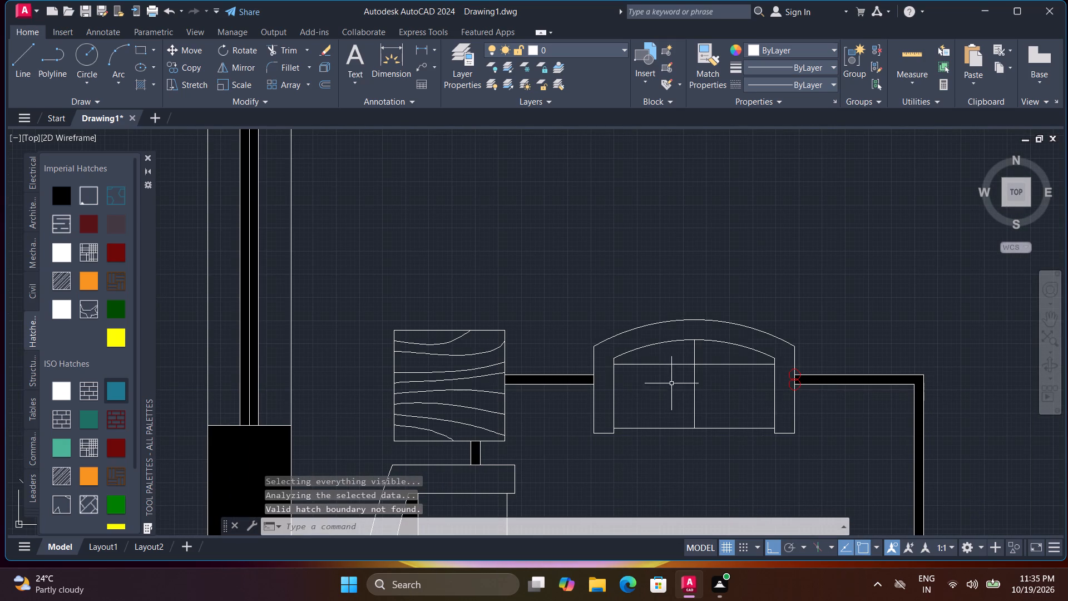
pyautogui.press('space')
pyautogui.click(671, 354)
pyautogui.press('space')
pyautogui.click(719, 358)
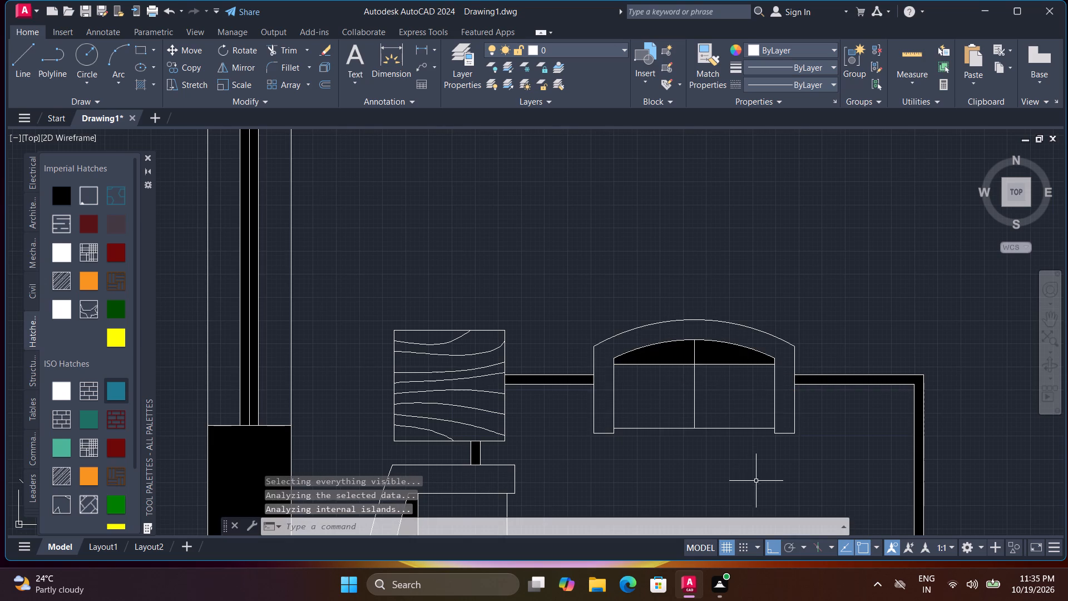
# Fill both armrests of the chair beside the lower side table with solid black hatch.
pyautogui.scroll(-1, 756, 482)
pyautogui.moveTo(749, 473); pyautogui.dragTo(691, 283, button='middle')
pyautogui.moveTo(658, 390); pyautogui.dragTo(597, 220, button='middle')
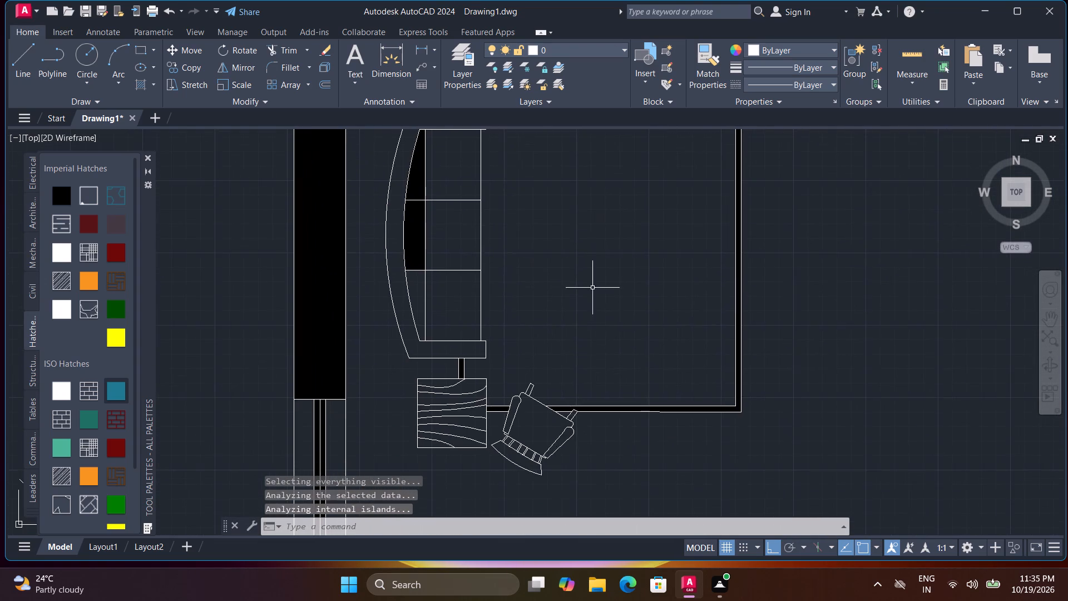
pyautogui.scroll(1, 546, 434)
pyautogui.press('space')
pyautogui.click(572, 446)
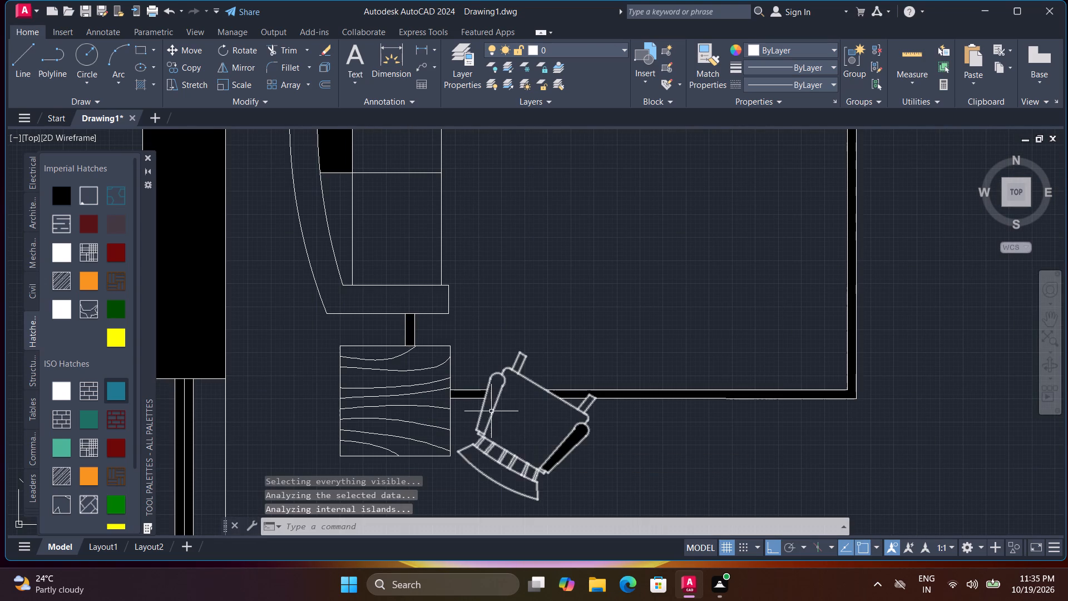
pyautogui.press('space')
pyautogui.click(486, 406)
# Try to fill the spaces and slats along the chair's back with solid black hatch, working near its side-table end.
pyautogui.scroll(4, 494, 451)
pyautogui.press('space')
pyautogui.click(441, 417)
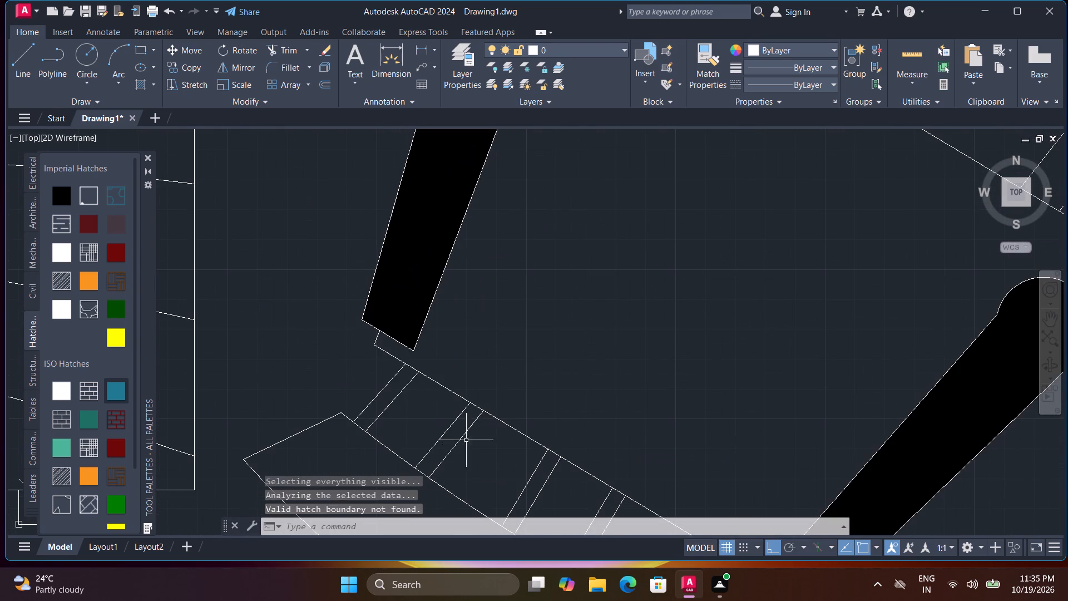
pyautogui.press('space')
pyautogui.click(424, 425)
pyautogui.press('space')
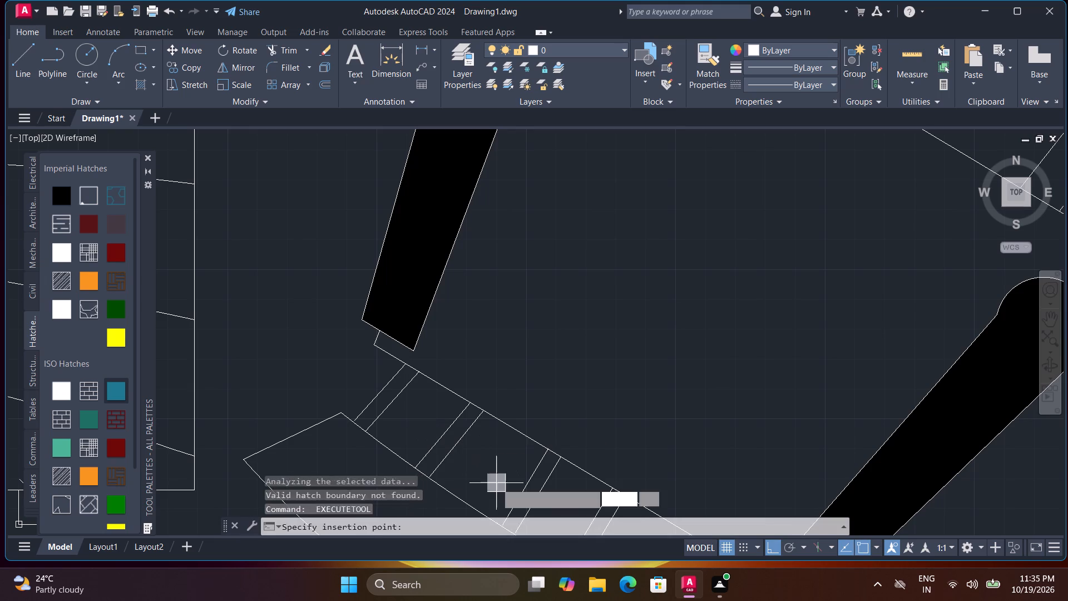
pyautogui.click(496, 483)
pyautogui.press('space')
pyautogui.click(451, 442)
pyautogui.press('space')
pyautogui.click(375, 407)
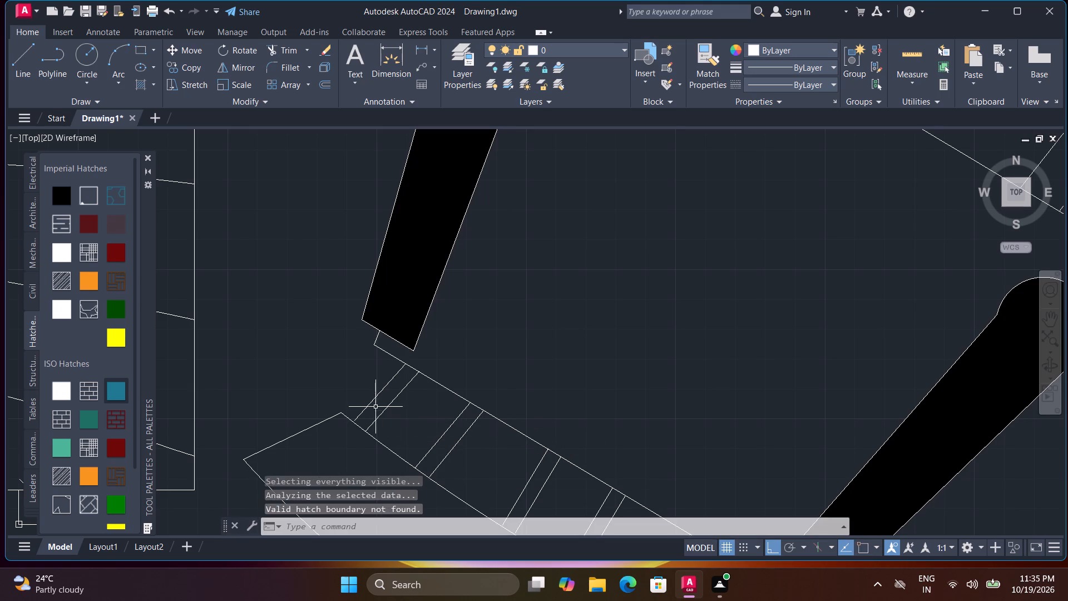
# Fill the second narrow slat from the chair back's end farthest from the side table with solid black hatch.
pyautogui.scroll(-2, 450, 453)
pyautogui.moveTo(428, 430); pyautogui.dragTo(353, 334, button='middle')
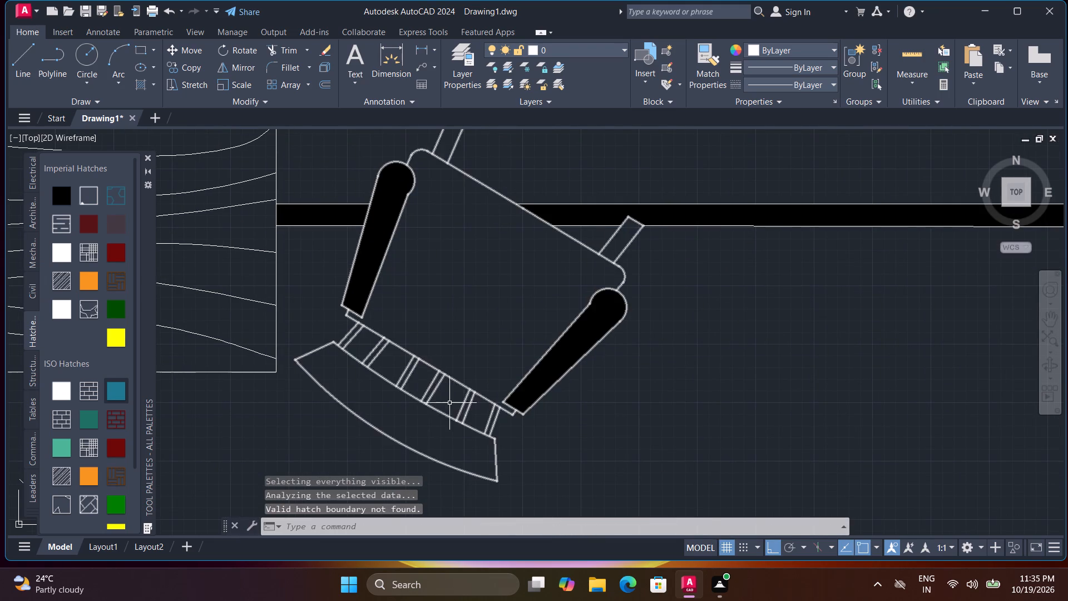
pyautogui.press('space')
pyautogui.click(491, 425)
pyautogui.press('space')
pyautogui.click(465, 412)
pyautogui.press('space')
pyautogui.click(434, 387)
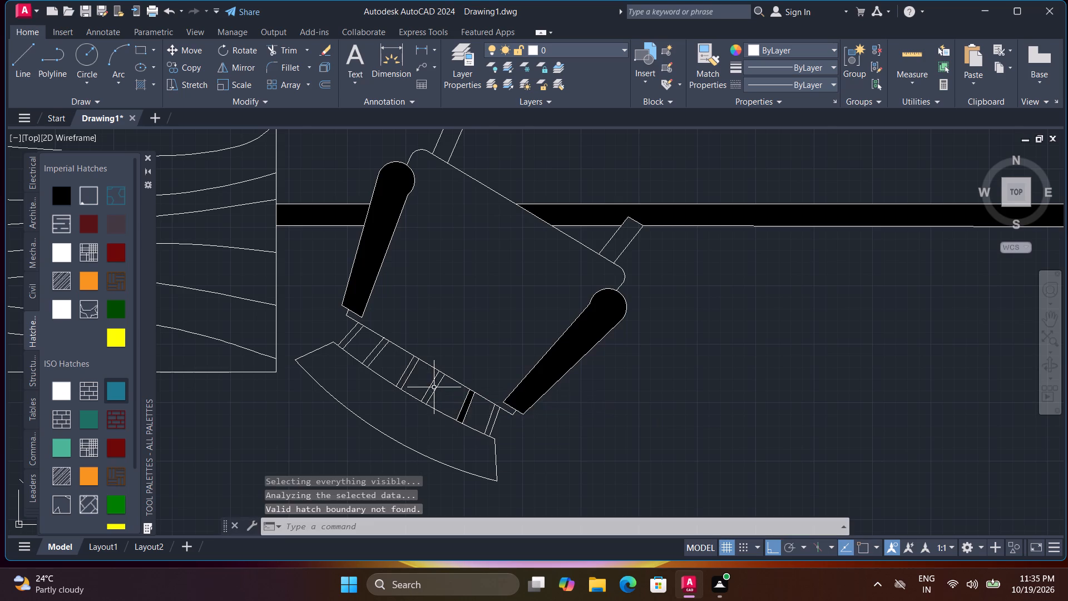
pyautogui.press('space')
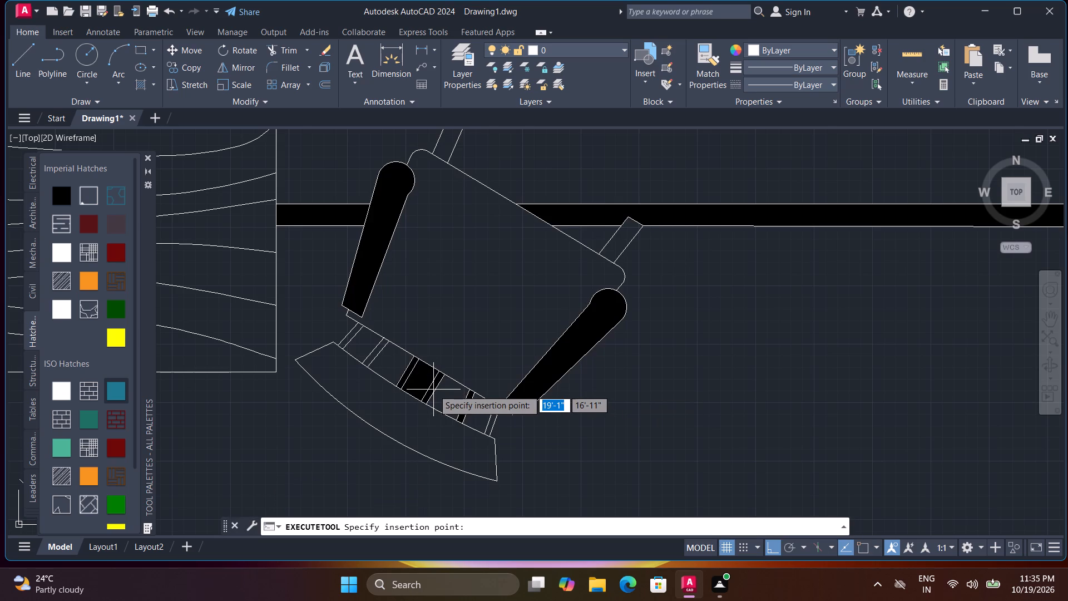
pyautogui.click(433, 390)
# Fill the spaces between the chair's back slats, from the middle to the side-table end, with solid black hatch.
pyautogui.scroll(3, 417, 393)
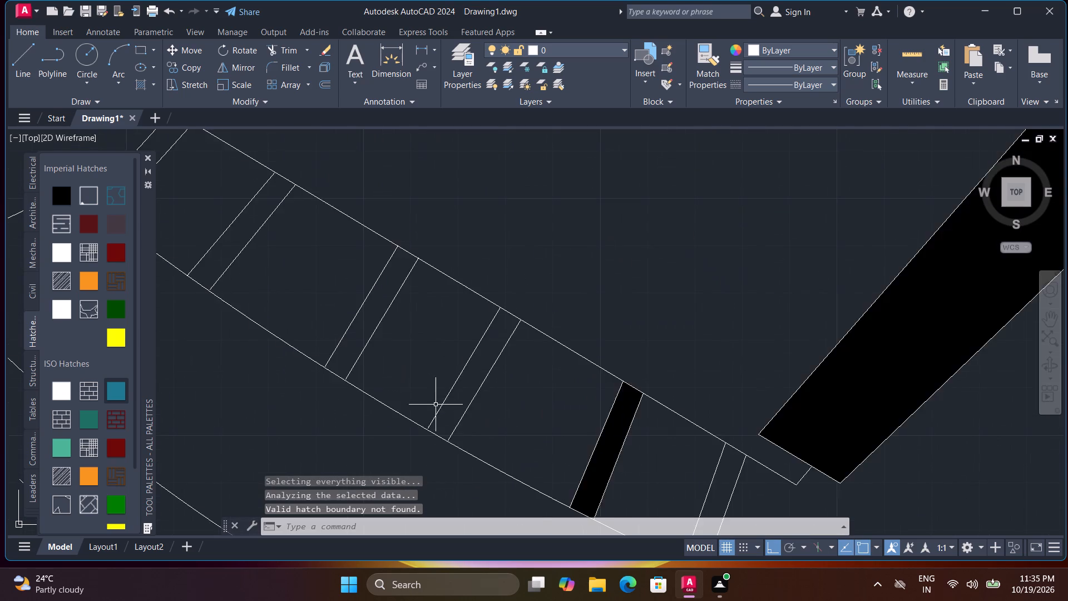
pyautogui.press('space')
pyautogui.click(451, 412)
pyautogui.scroll(-1, 410, 388)
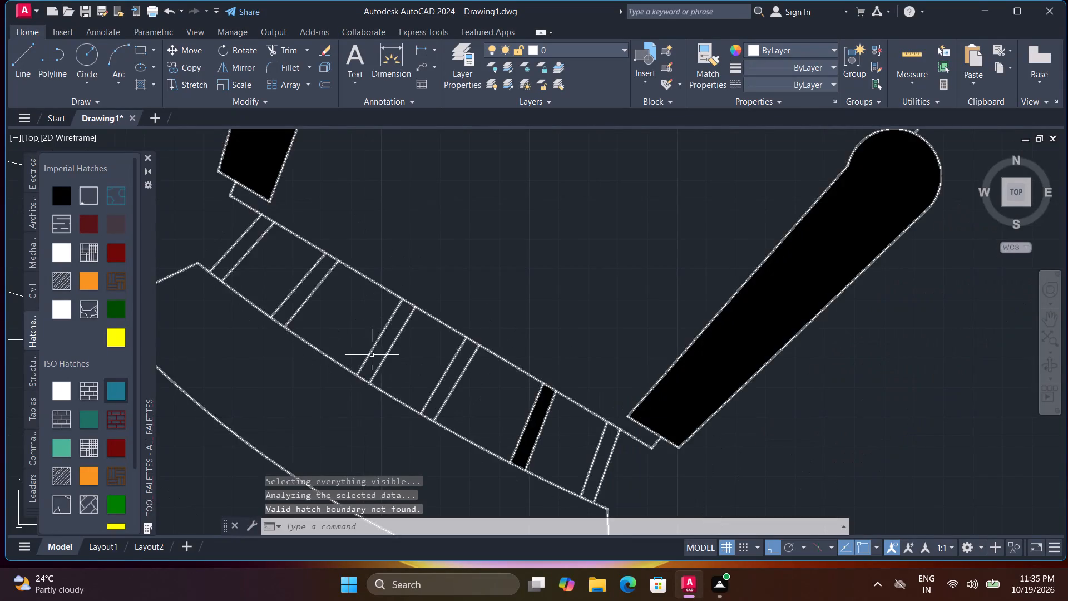
pyautogui.press('space')
pyautogui.click(375, 358)
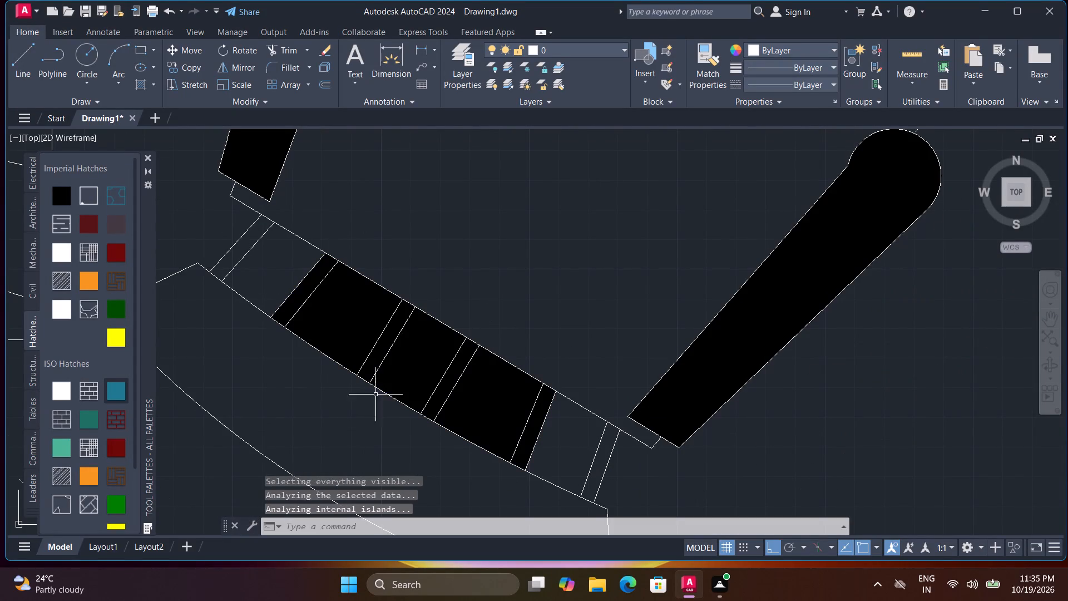
pyautogui.press('space')
pyautogui.click(263, 279)
pyautogui.press('space')
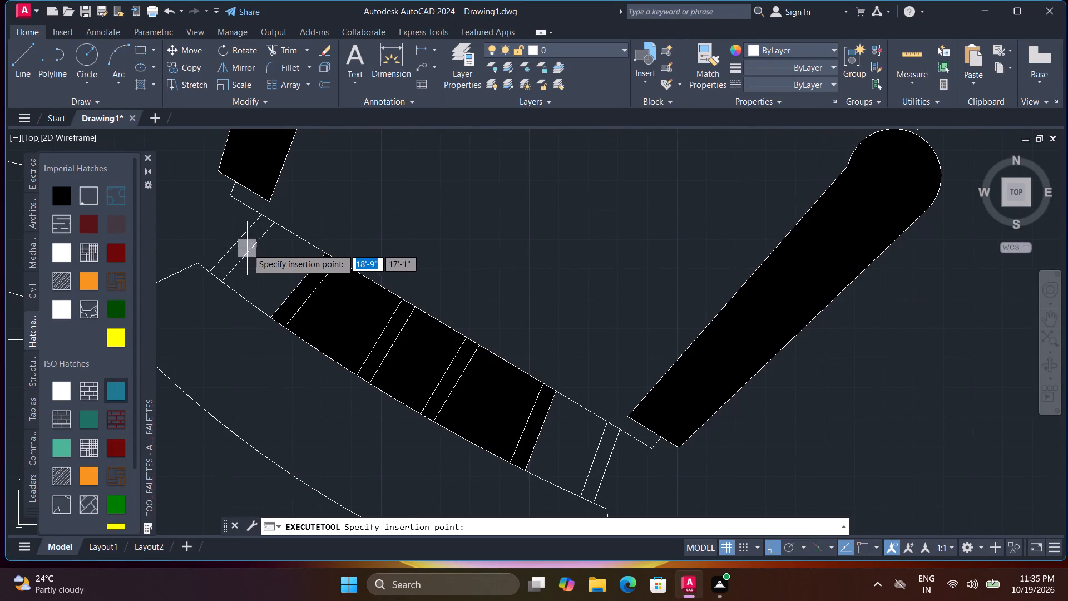
pyautogui.click(245, 246)
pyautogui.scroll(-3, 264, 263)
pyautogui.press('space')
pyautogui.click(264, 267)
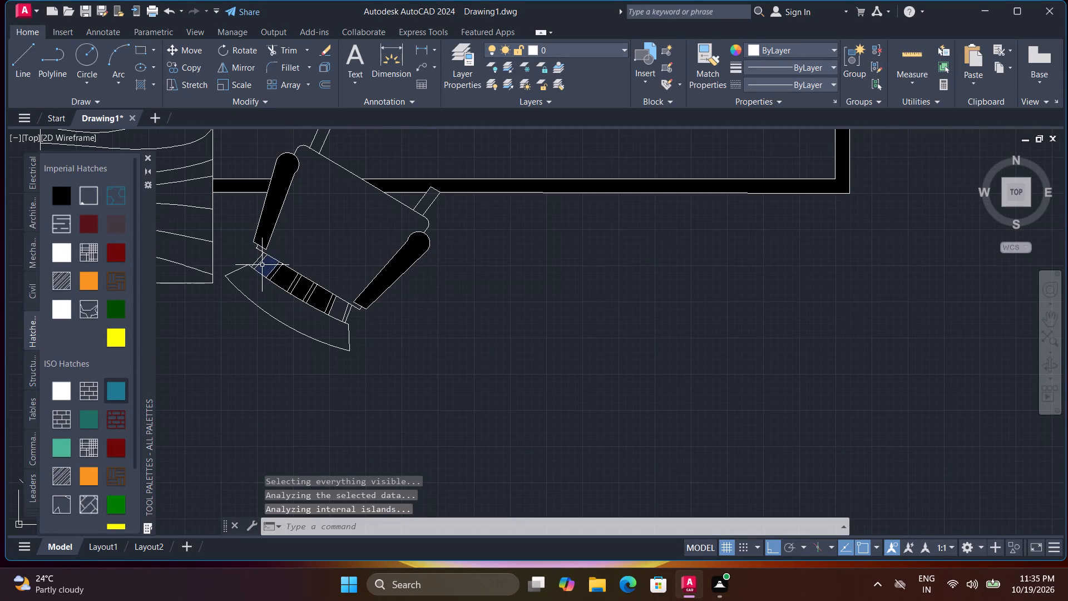
pyautogui.press('space')
pyautogui.click(259, 261)
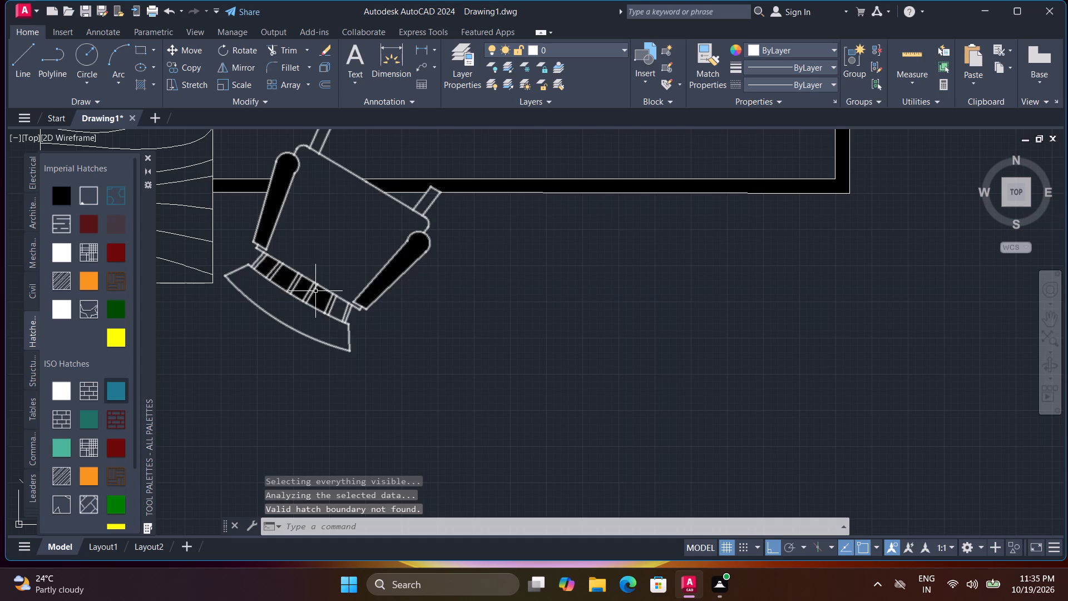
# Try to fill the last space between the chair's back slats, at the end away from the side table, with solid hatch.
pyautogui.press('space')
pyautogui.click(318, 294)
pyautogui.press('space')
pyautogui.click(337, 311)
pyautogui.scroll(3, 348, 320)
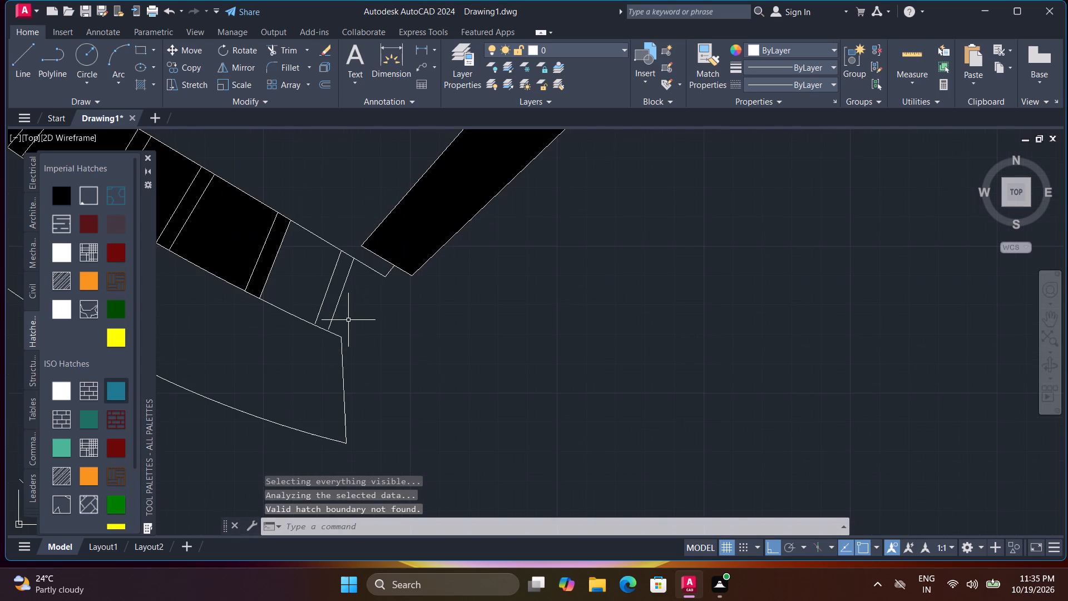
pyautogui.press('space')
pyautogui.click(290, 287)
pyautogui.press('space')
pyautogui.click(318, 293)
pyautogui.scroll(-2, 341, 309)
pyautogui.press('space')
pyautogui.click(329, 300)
# Fill the chair's curved outer back rail with solid black hatch.
pyautogui.press('space')
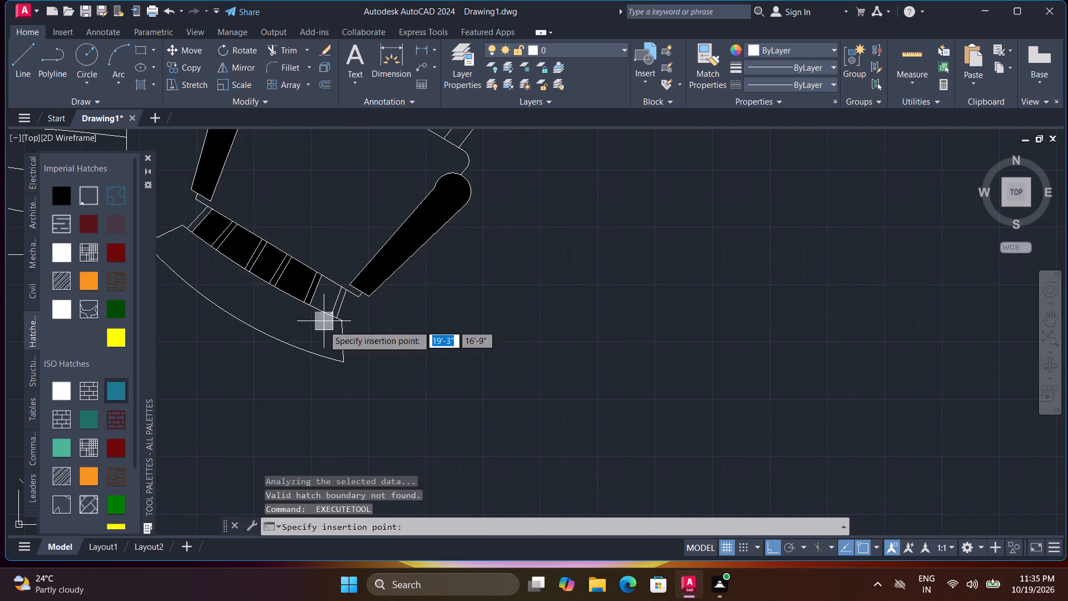
pyautogui.click(323, 326)
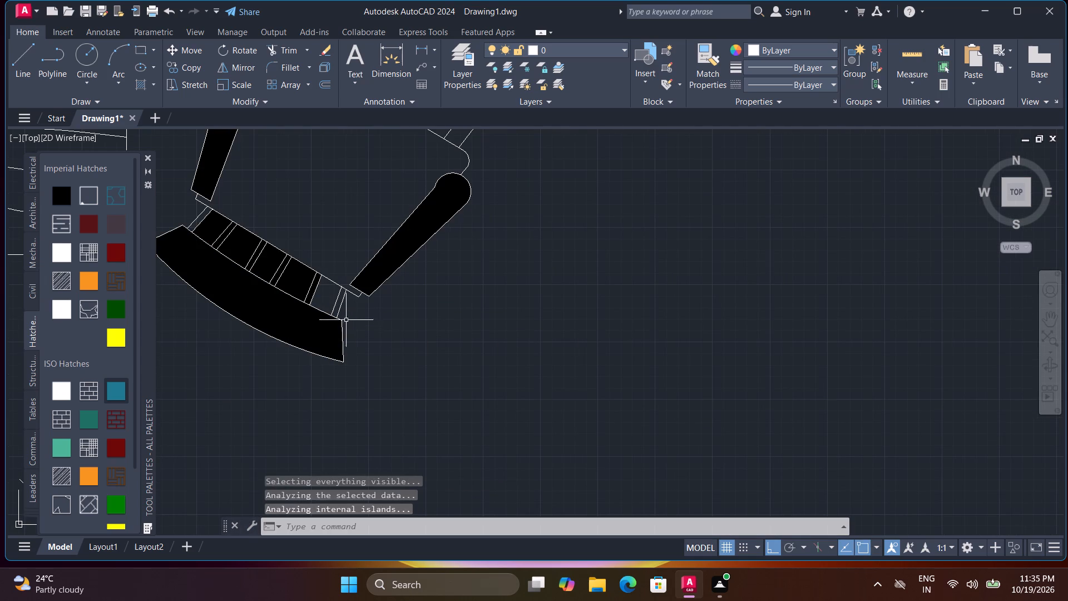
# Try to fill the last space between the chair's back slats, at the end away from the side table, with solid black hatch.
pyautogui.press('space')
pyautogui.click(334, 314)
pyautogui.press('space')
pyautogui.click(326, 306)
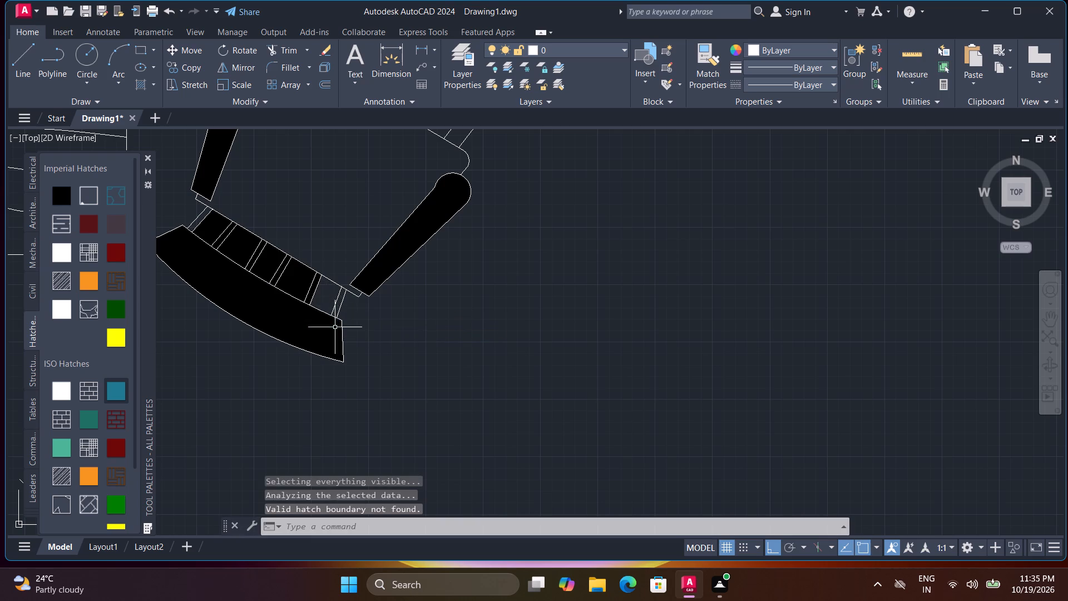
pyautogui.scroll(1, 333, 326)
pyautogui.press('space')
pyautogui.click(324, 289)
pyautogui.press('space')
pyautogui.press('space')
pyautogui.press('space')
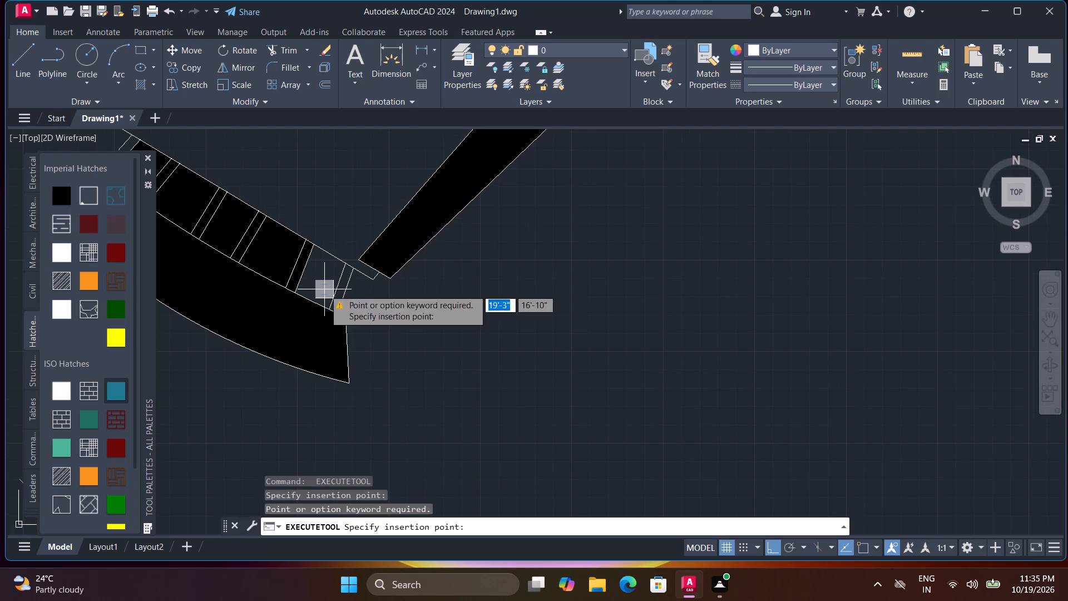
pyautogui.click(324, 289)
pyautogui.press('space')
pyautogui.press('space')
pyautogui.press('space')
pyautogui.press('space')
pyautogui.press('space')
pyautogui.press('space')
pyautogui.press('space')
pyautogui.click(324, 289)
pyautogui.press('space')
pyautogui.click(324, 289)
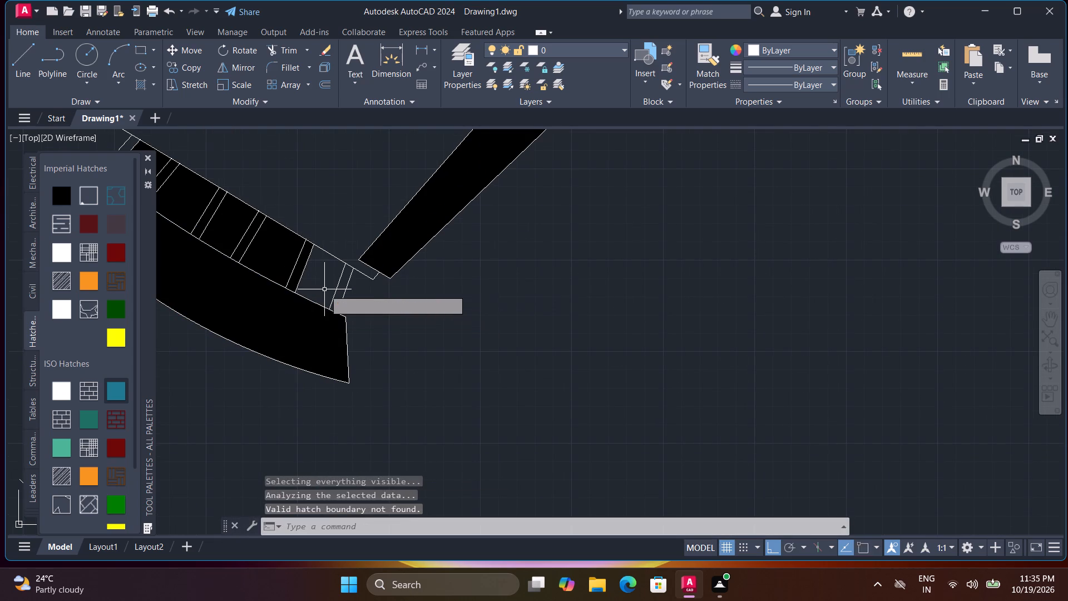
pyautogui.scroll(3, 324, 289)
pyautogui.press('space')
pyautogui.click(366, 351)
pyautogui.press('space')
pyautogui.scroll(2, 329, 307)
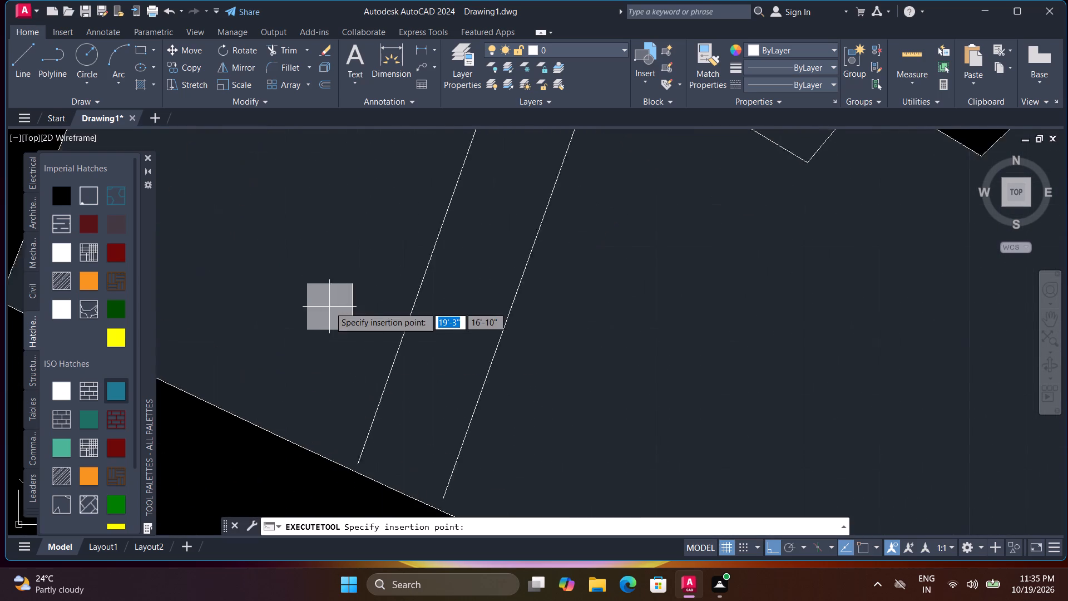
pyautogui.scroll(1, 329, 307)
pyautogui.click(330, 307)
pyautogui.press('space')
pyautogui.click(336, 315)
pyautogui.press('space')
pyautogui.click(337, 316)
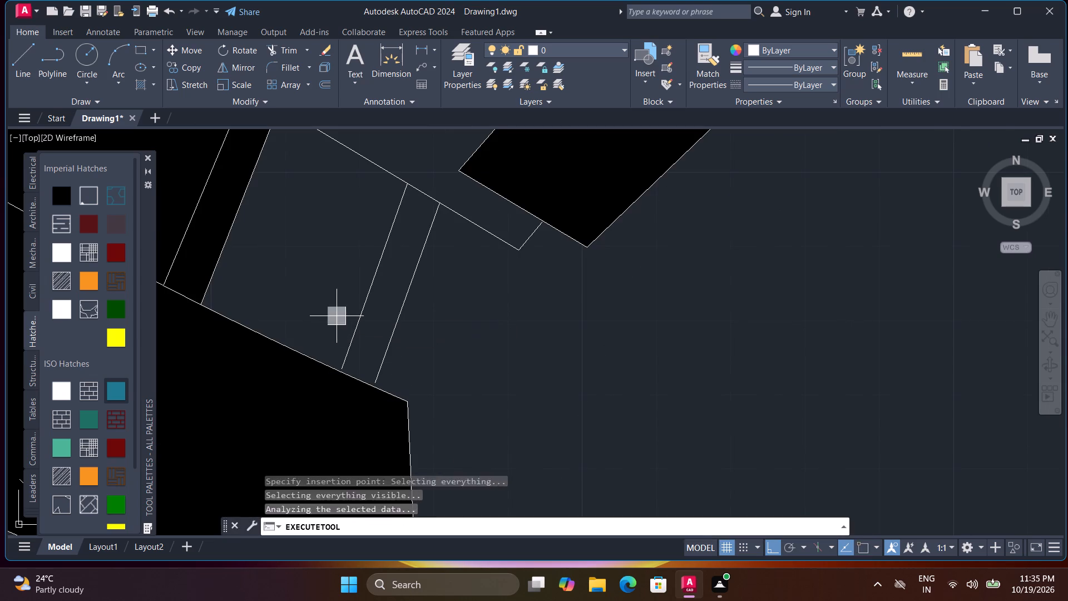
# Fill the last space between the chair's back slats, at the end away from the side table, with solid black hatch.
pyautogui.scroll(-3, 340, 322)
pyautogui.press('space')
pyautogui.click(335, 321)
pyautogui.scroll(-4, 335, 321)
pyautogui.press('space')
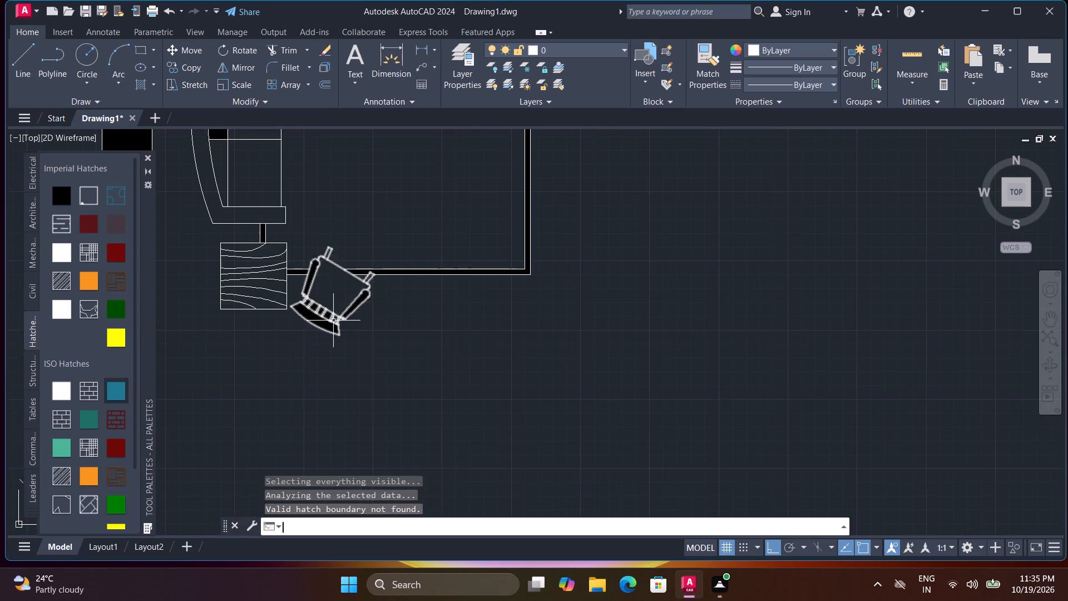
pyautogui.click(333, 320)
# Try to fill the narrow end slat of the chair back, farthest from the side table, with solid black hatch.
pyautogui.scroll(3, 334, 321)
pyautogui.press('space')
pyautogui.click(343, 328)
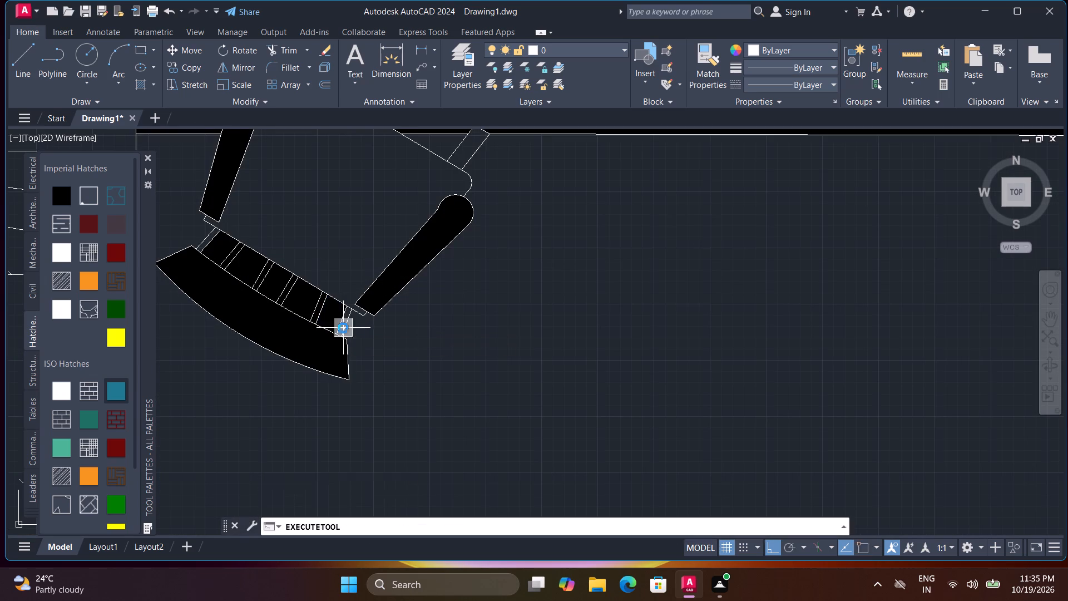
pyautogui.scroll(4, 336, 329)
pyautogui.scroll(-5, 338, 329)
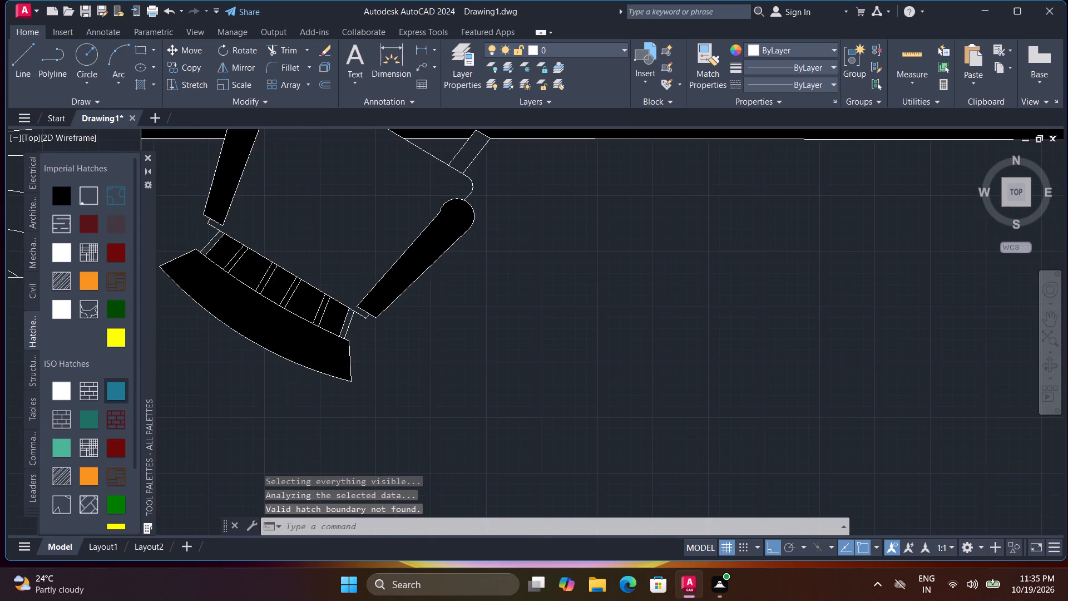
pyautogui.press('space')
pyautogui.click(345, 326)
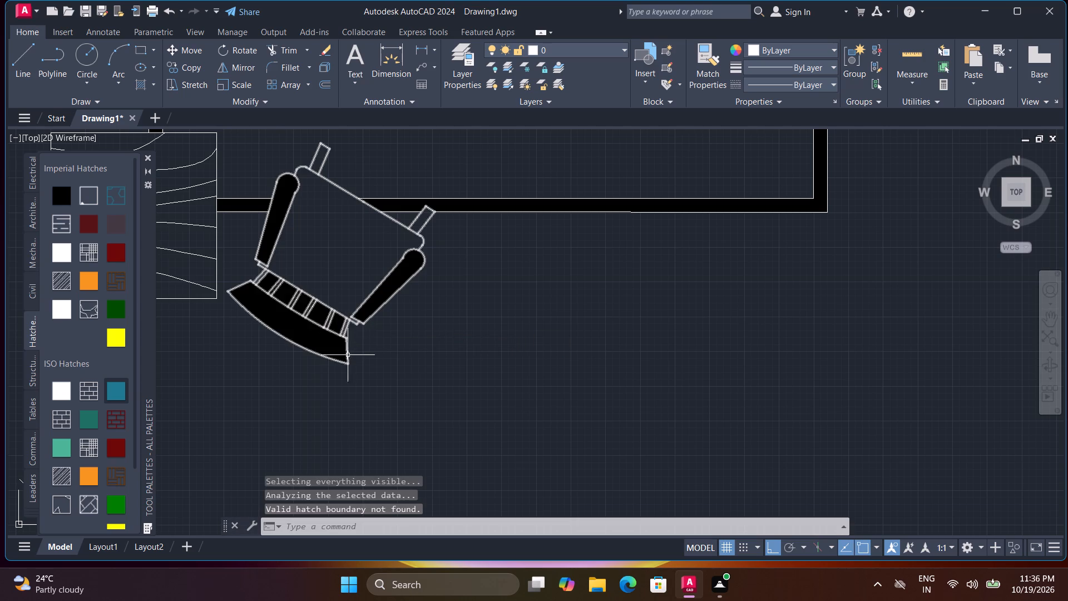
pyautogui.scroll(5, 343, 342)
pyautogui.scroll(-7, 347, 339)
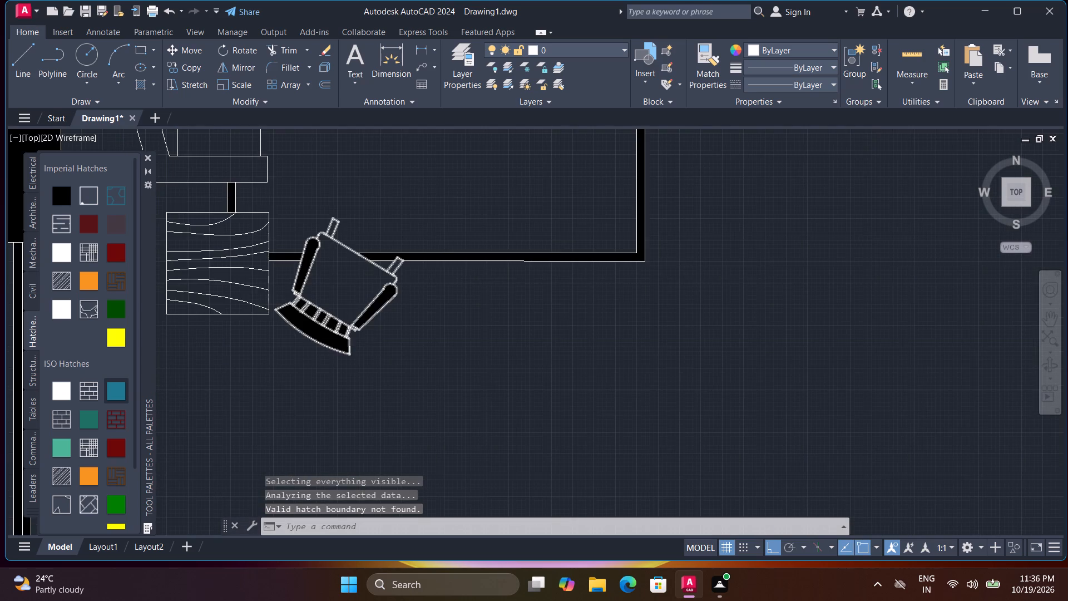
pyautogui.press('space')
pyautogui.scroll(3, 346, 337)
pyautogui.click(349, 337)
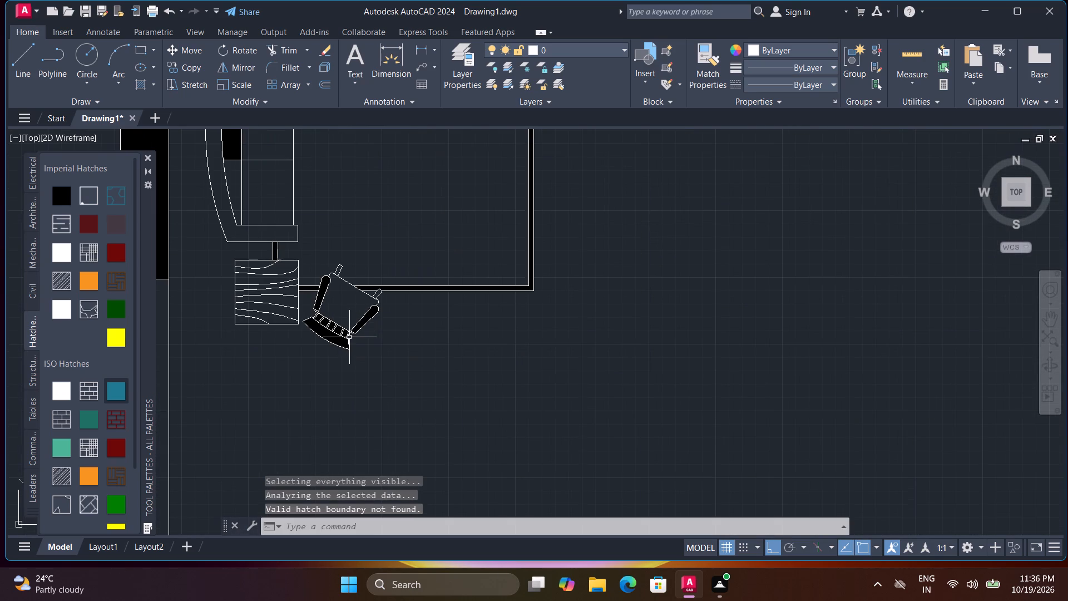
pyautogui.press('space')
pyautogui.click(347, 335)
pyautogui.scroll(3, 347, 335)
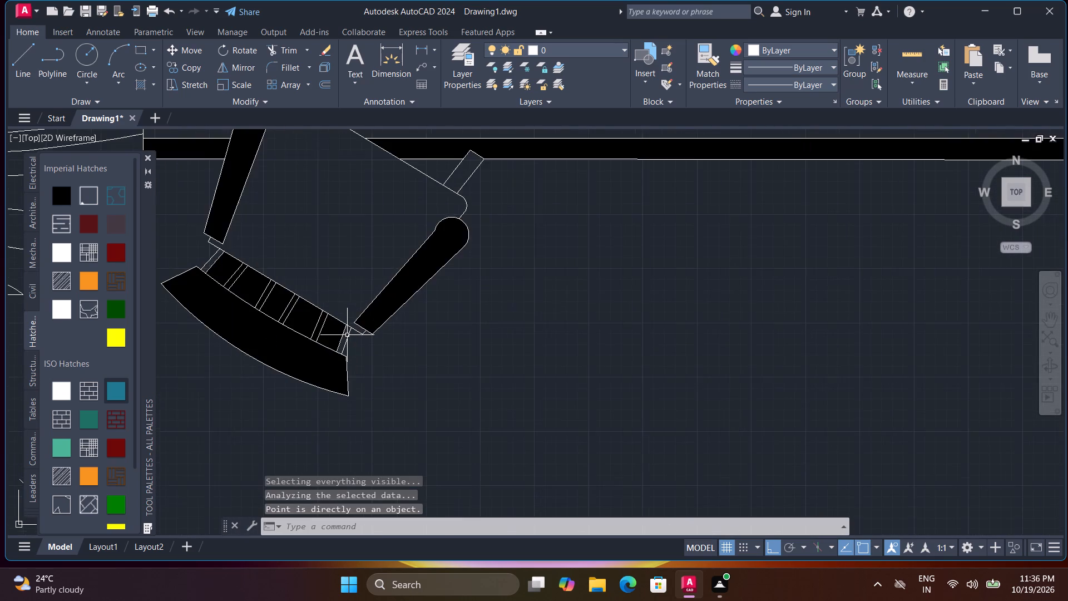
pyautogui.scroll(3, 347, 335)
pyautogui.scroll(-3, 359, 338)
# Fill the two small legs projecting from the chair's front edge with solid black hatch.
pyautogui.press('space')
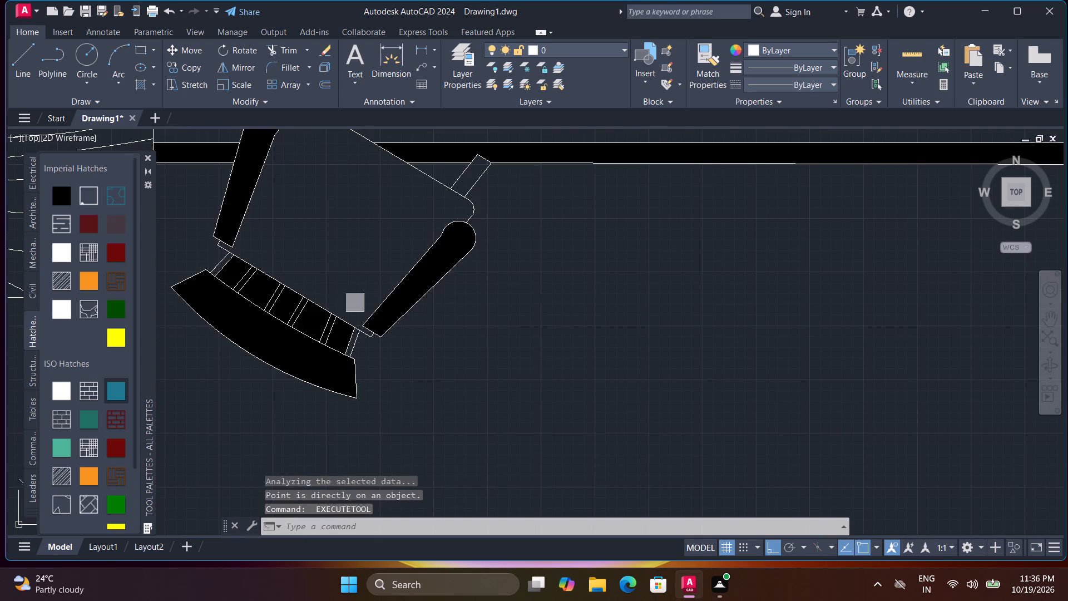
pyautogui.moveTo(442, 265); pyautogui.dragTo(424, 452, button='middle')
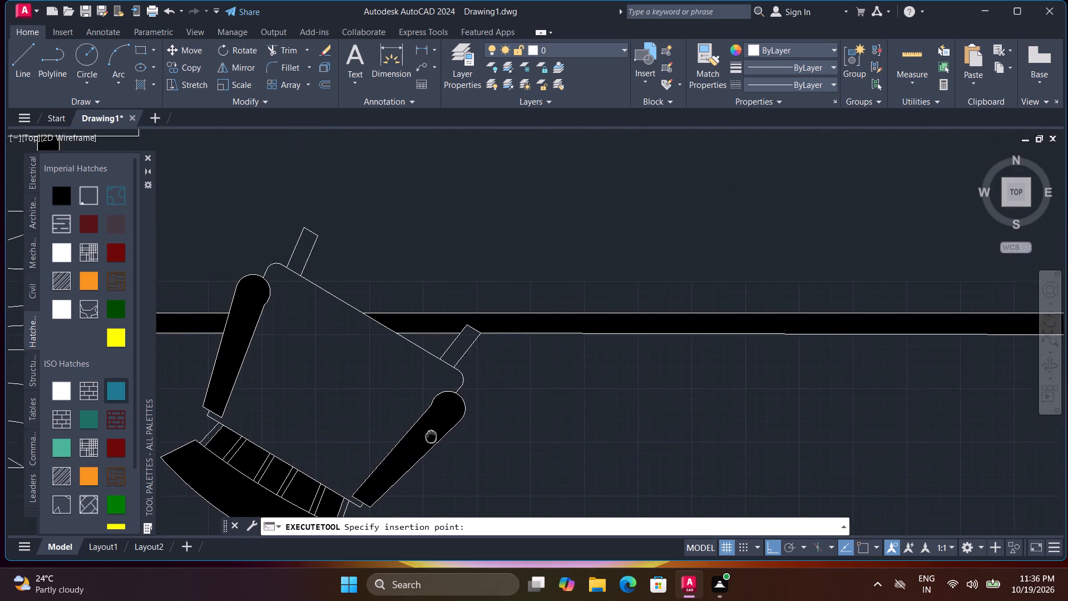
pyautogui.moveTo(424, 452); pyautogui.dragTo(414, 458, button='middle')
pyautogui.click(289, 266)
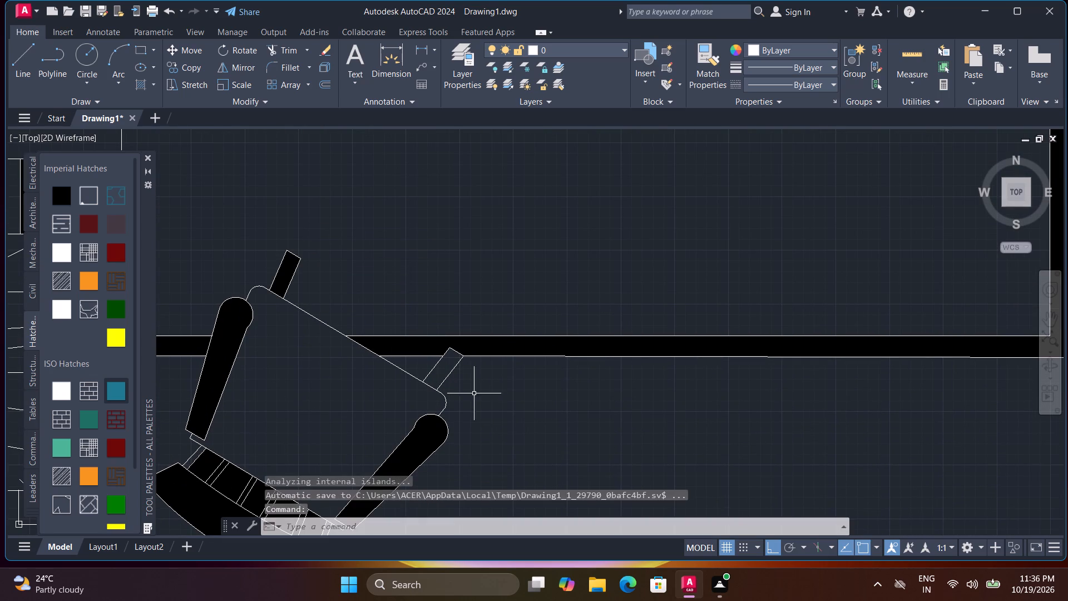
pyautogui.press('space')
pyautogui.click(441, 364)
# Fill the three-seat sofa's remaining inner back strip and its curved outer frame with solid black hatch.
pyautogui.scroll(-2, 469, 413)
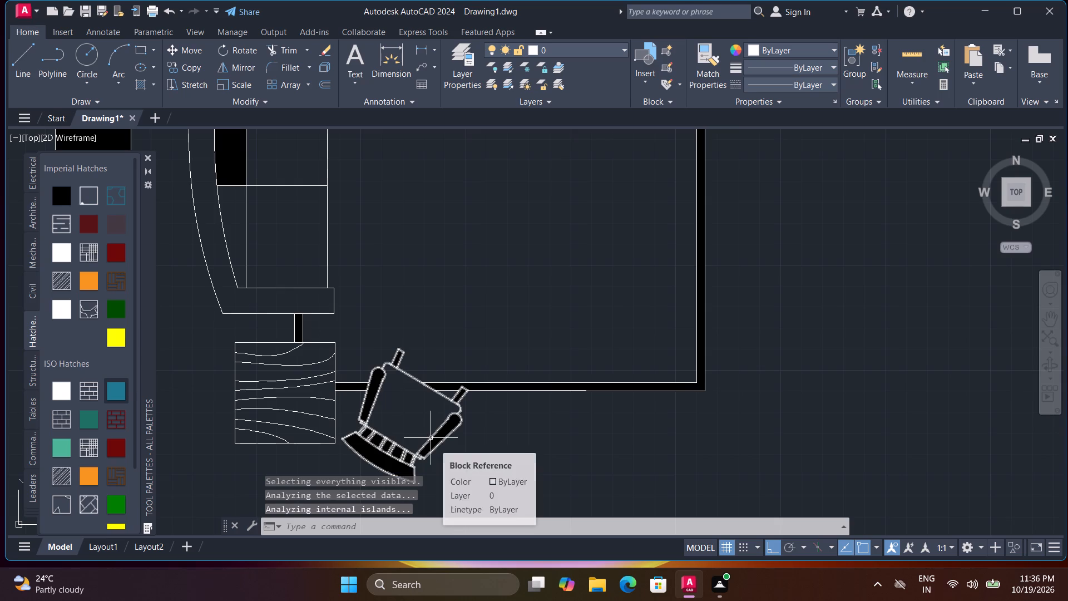
pyautogui.moveTo(342, 357); pyautogui.dragTo(483, 498, button='middle')
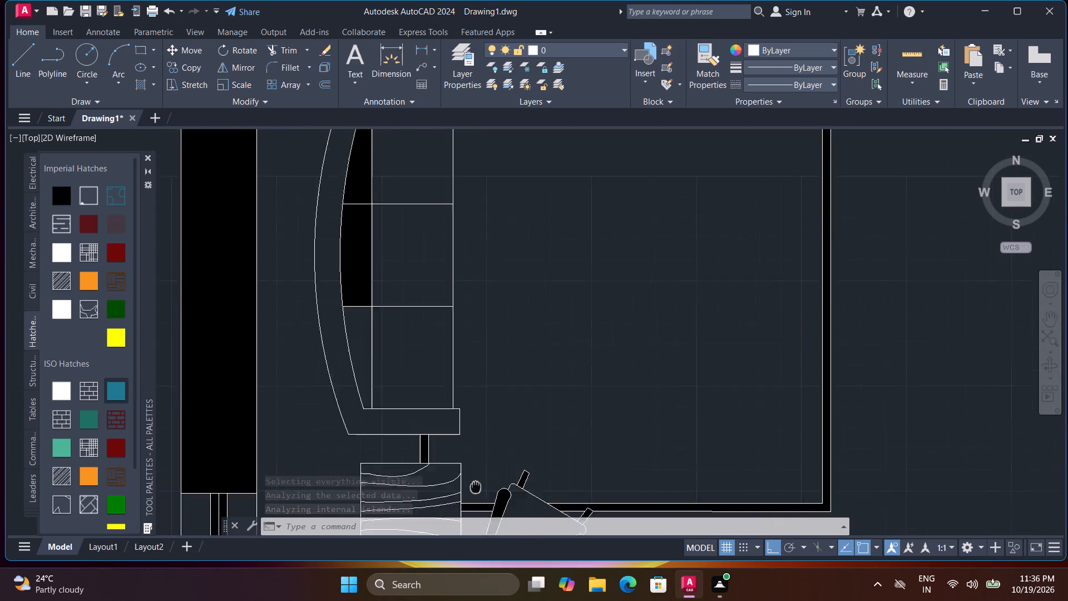
pyautogui.moveTo(483, 498); pyautogui.dragTo(486, 501, button='middle')
pyautogui.scroll(-1, 431, 428)
pyautogui.press('space')
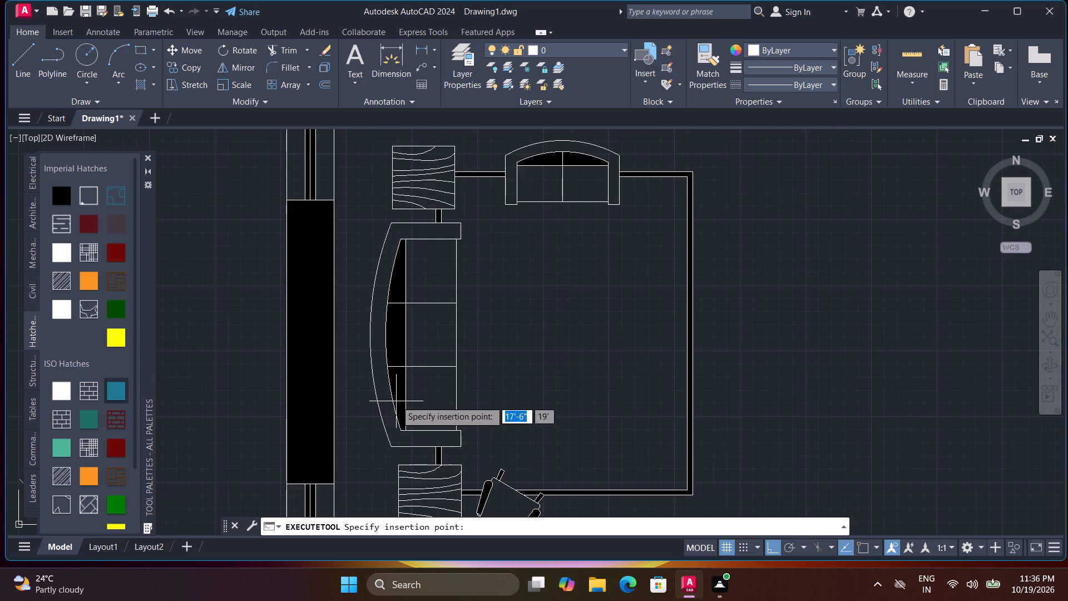
pyautogui.click(400, 397)
pyautogui.press('space')
pyautogui.click(413, 441)
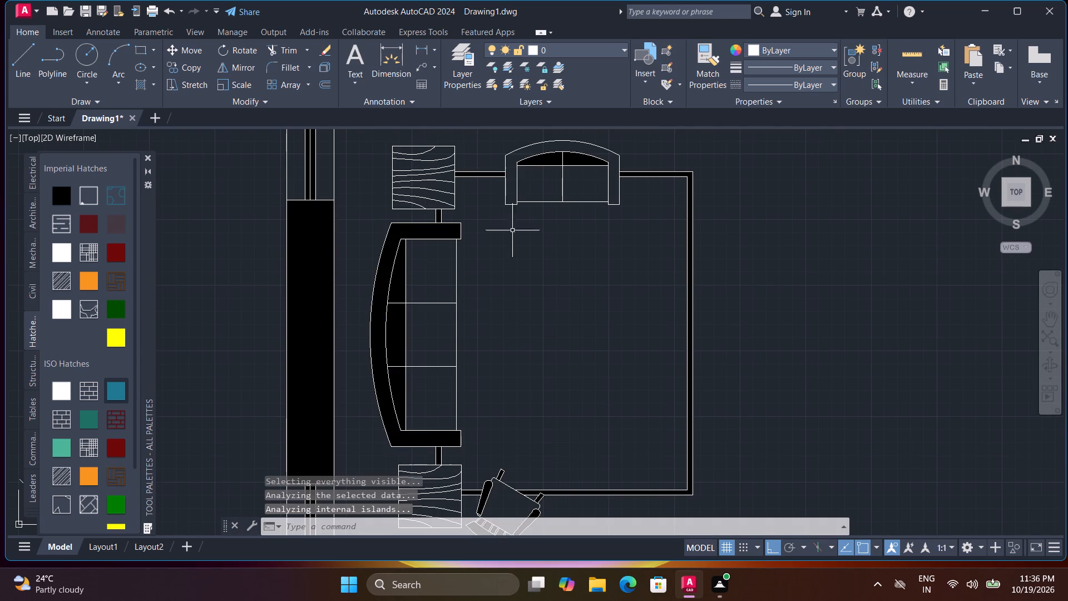
# Fill the two-seat sofa's curved outer frame and arms with solid black hatch.
pyautogui.press('space')
pyautogui.click(511, 170)
# Fill the three seat cushions of the three-seat sofa with solid white hatch.
pyautogui.scroll(-2, 519, 209)
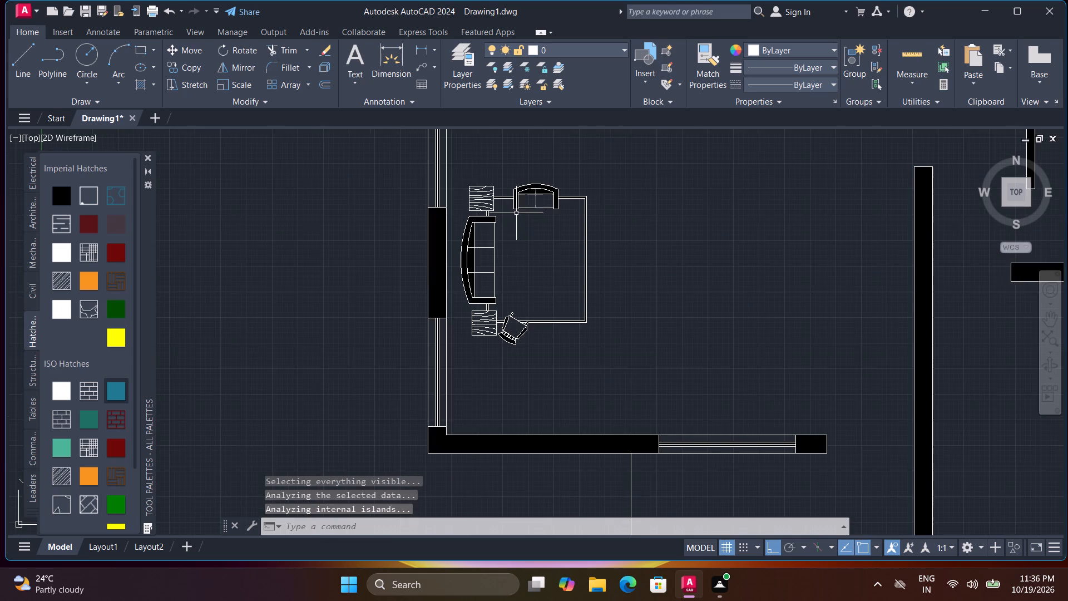
pyautogui.moveTo(514, 249); pyautogui.dragTo(492, 238, button='middle')
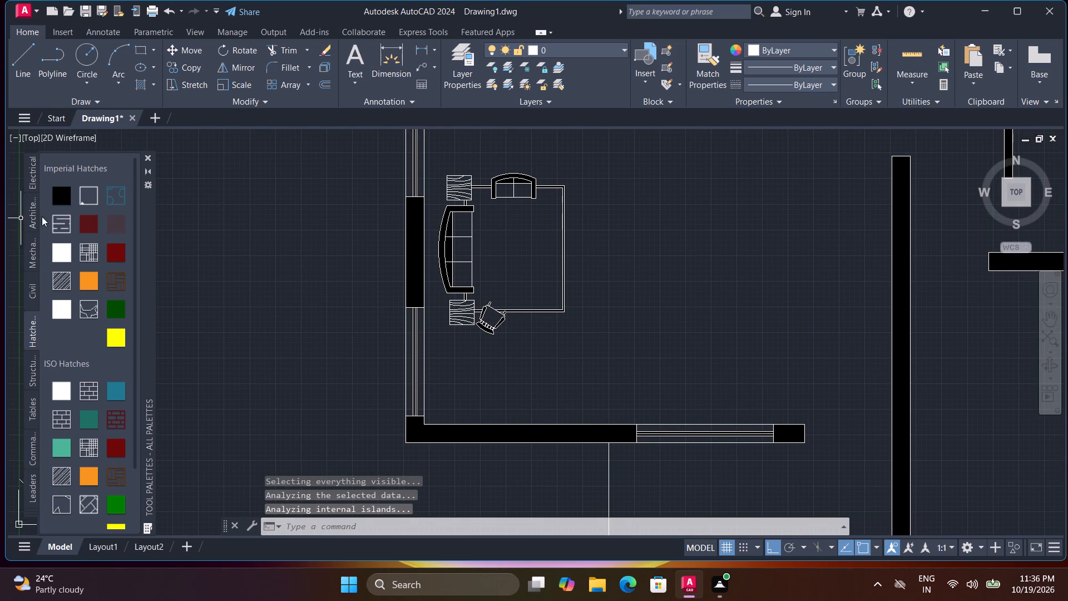
pyautogui.click(64, 195)
pyautogui.press('space')
pyautogui.click(467, 275)
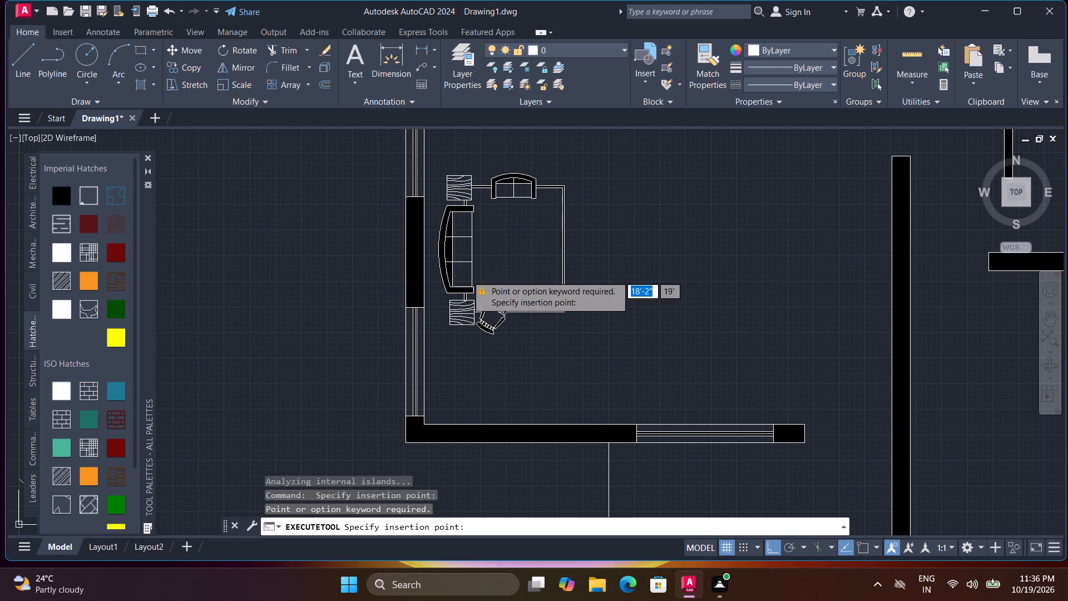
pyautogui.press('space')
pyautogui.click(462, 242)
pyautogui.press('space')
pyautogui.click(468, 231)
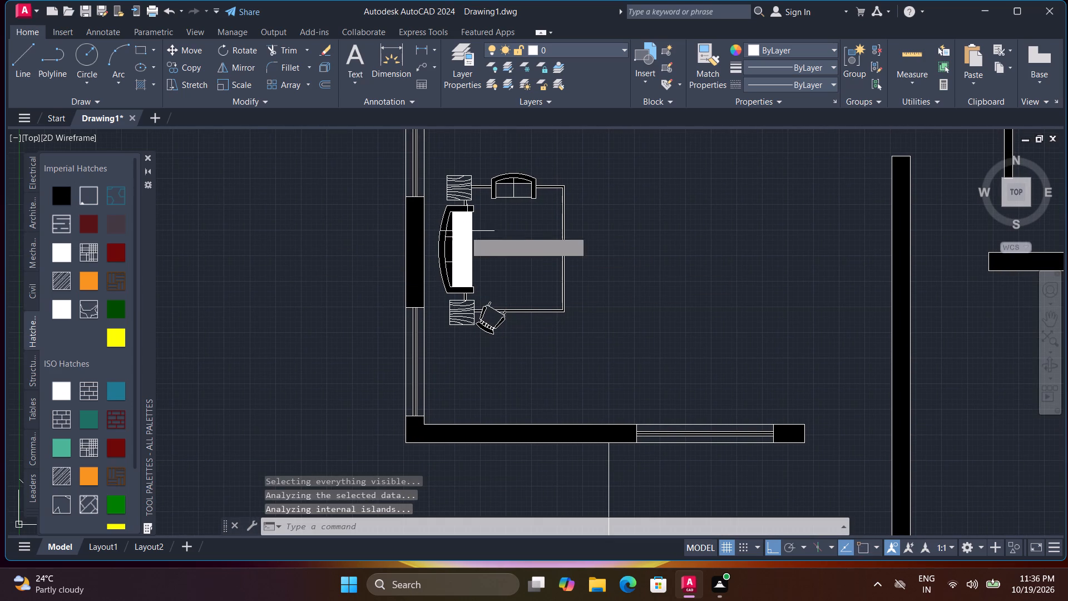
# Fill both seat cushions of the two-seat sofa with solid white hatch.
pyautogui.press('space')
pyautogui.click(505, 194)
pyautogui.press('space')
pyautogui.click(523, 193)
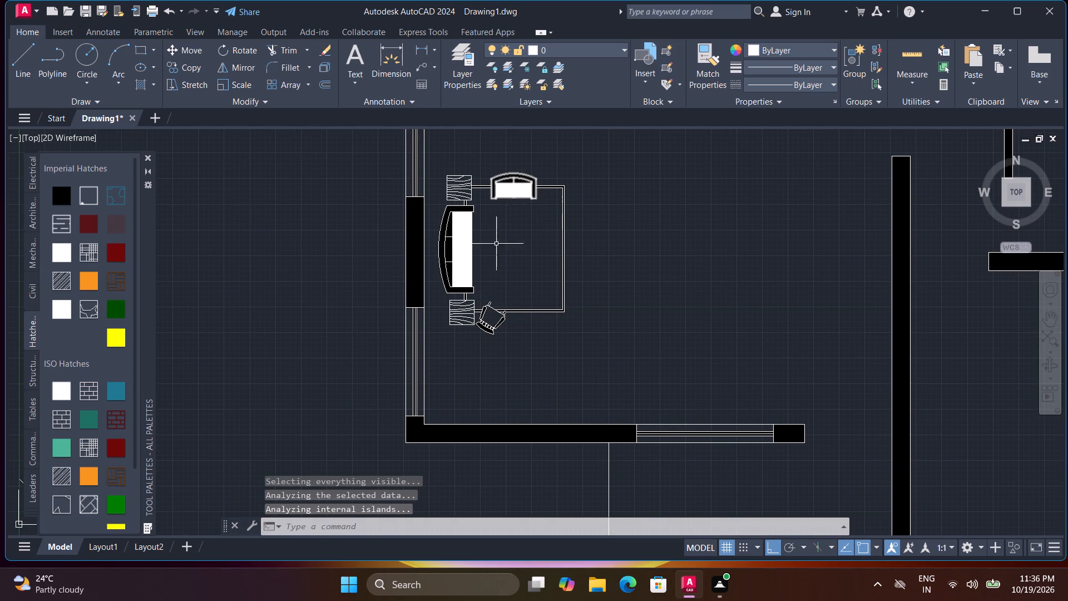
# Fill the angled chair's seat with solid white hatch.
pyautogui.scroll(2, 480, 328)
pyautogui.press('space')
pyautogui.click(500, 298)
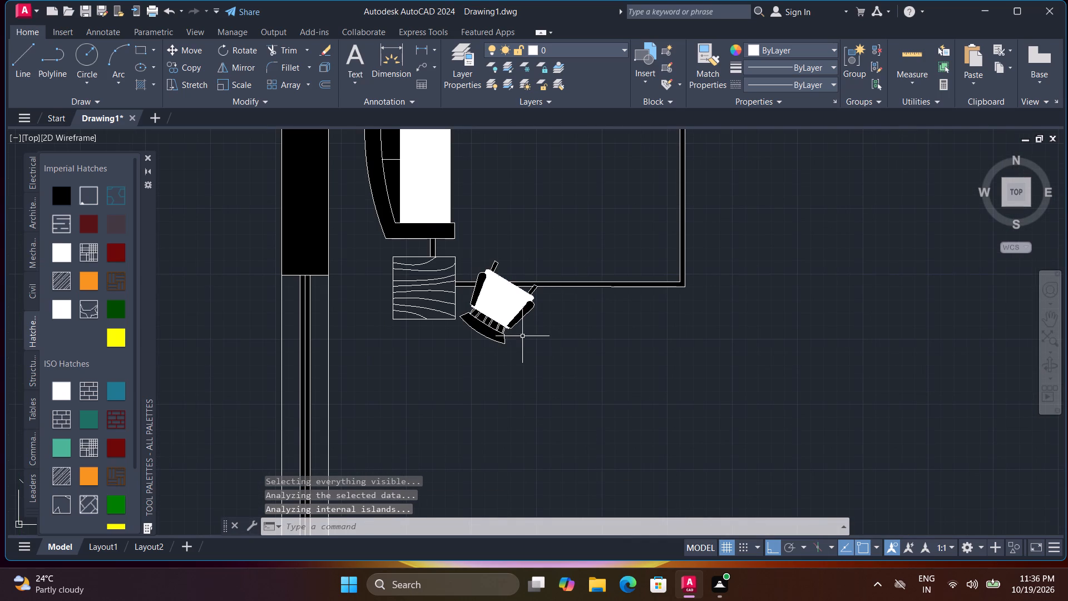
# Fill the chair back's end slat, farthest from the side table, with solid white hatch.
pyautogui.scroll(6, 493, 326)
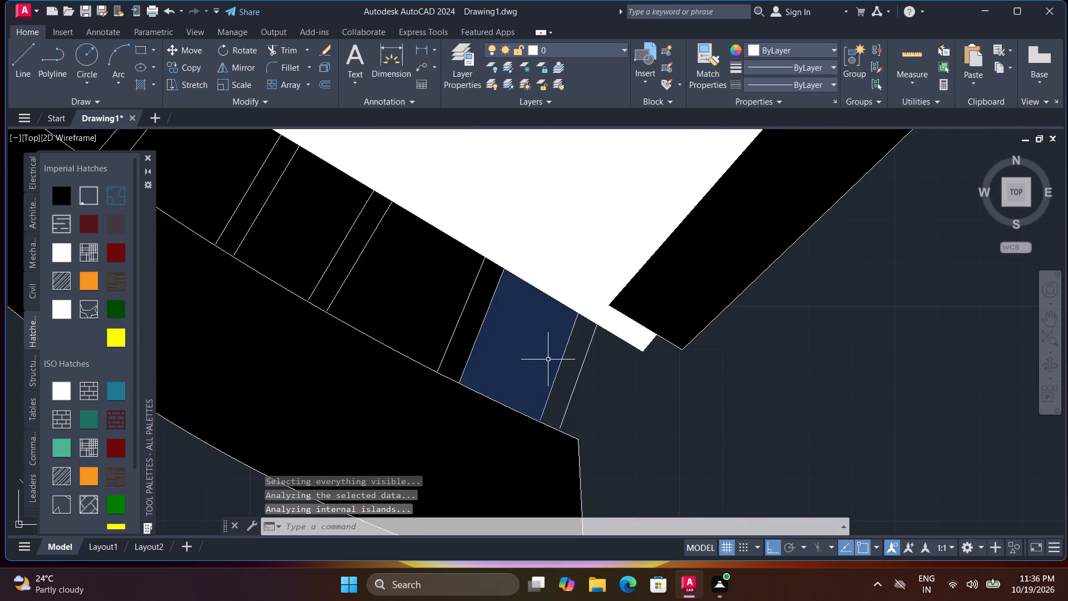
pyautogui.click(565, 375)
pyautogui.scroll(-1, 571, 380)
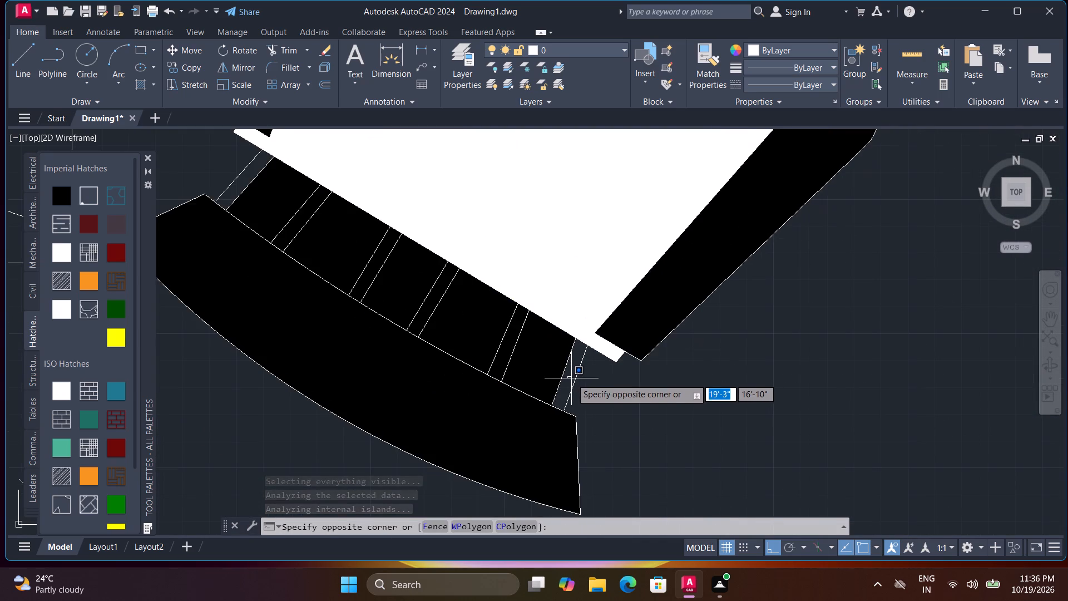
pyautogui.click(571, 378)
pyautogui.press('space')
pyautogui.click(571, 378)
pyautogui.scroll(-2, 571, 377)
pyautogui.press('space')
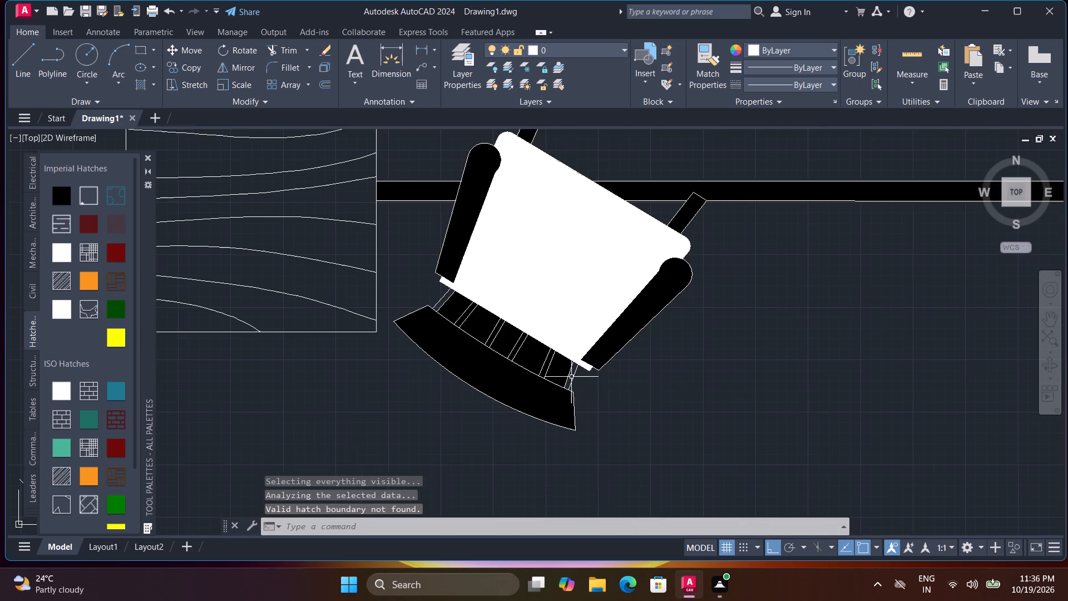
pyautogui.click(571, 377)
pyautogui.press('space')
pyautogui.scroll(-2, 571, 377)
pyautogui.press('space')
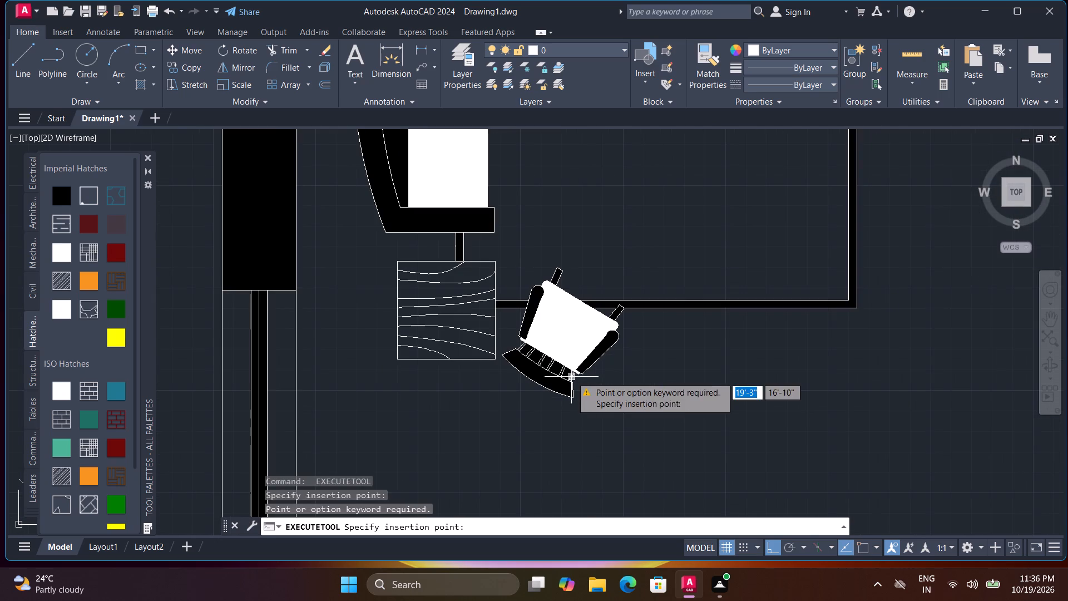
pyautogui.click(571, 377)
# Fill the second slat from the chair back's end farthest from the side table with solid white hatch.
pyautogui.scroll(3, 571, 377)
pyautogui.press('space')
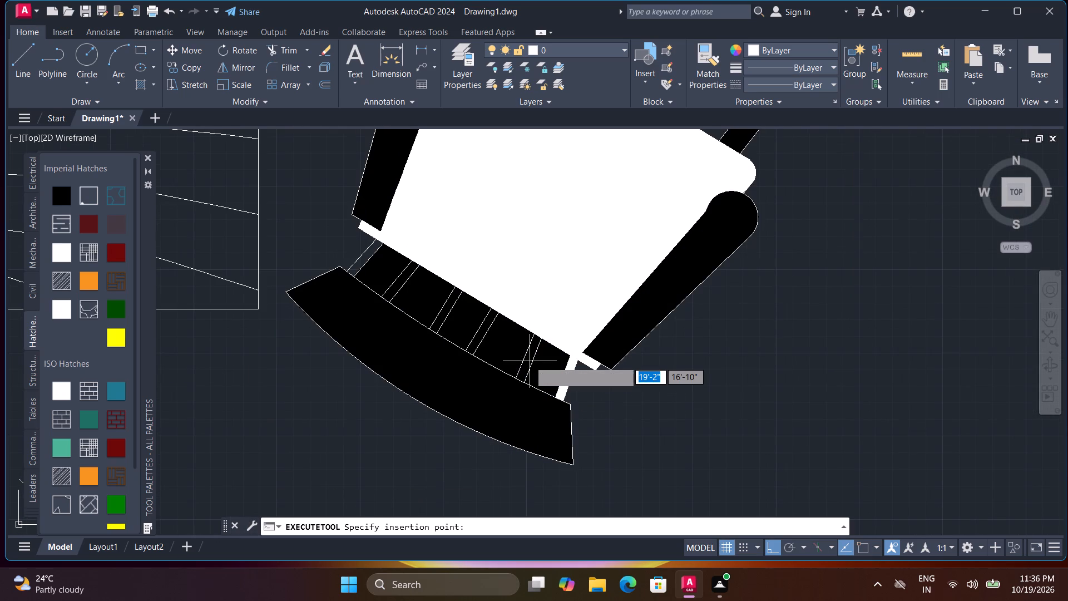
pyautogui.click(529, 361)
# Fill the third slat from the chair back's end farthest from the side table with solid white hatch.
pyautogui.scroll(-1, 529, 361)
pyautogui.scroll(1, 498, 339)
pyautogui.press('space')
pyautogui.click(503, 342)
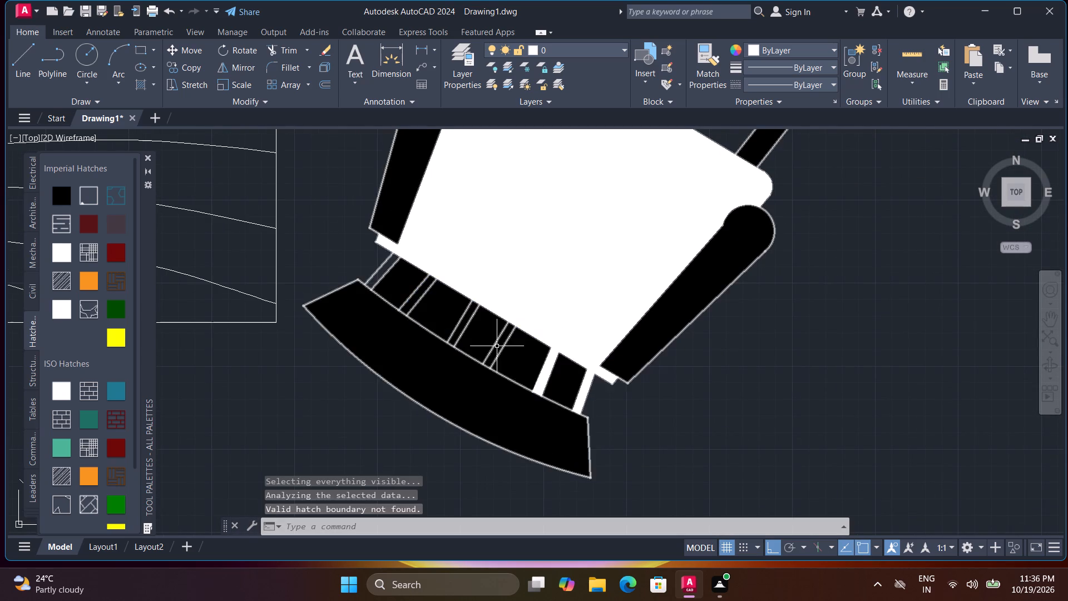
pyautogui.scroll(-1, 497, 348)
pyautogui.press('space')
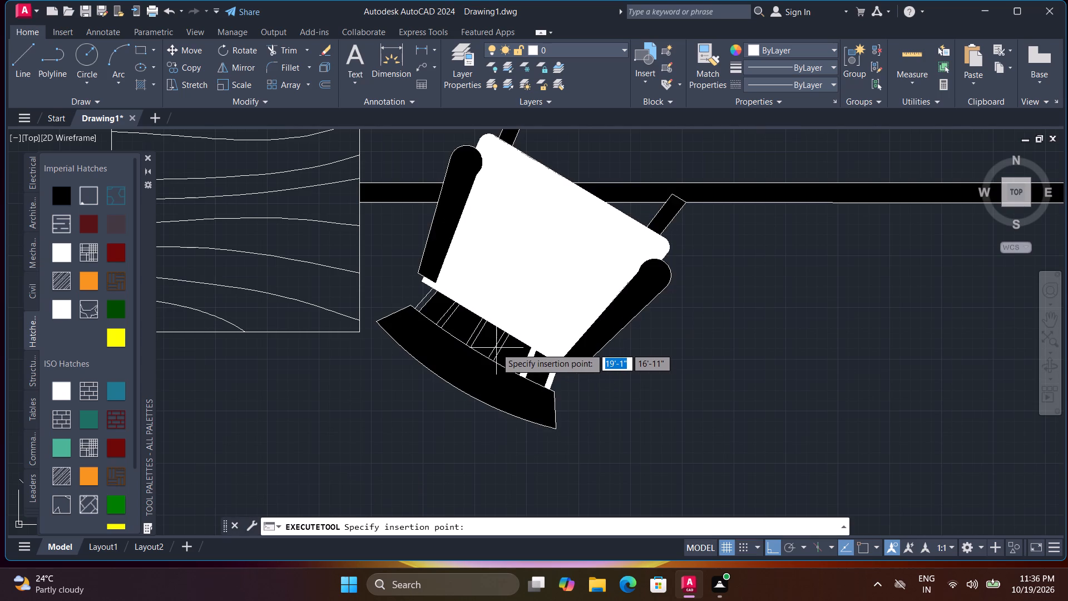
pyautogui.click(497, 348)
pyautogui.scroll(-2, 497, 348)
pyautogui.press('space')
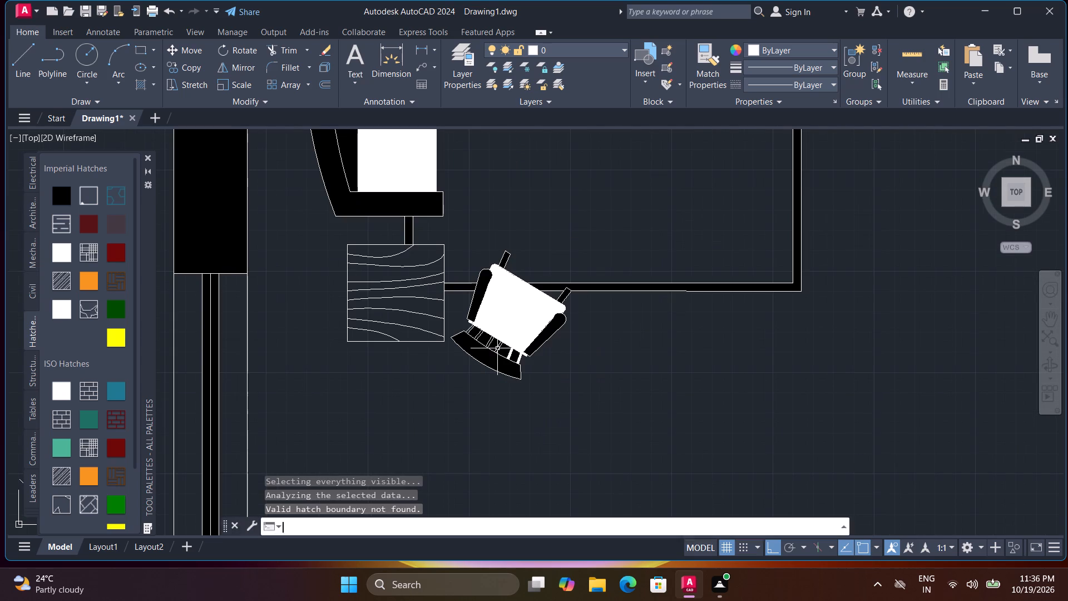
pyautogui.click(497, 348)
# Fill the fourth and fifth slats, counted from the chair back's end farthest from the side table, with solid white hatch.
pyautogui.press('space')
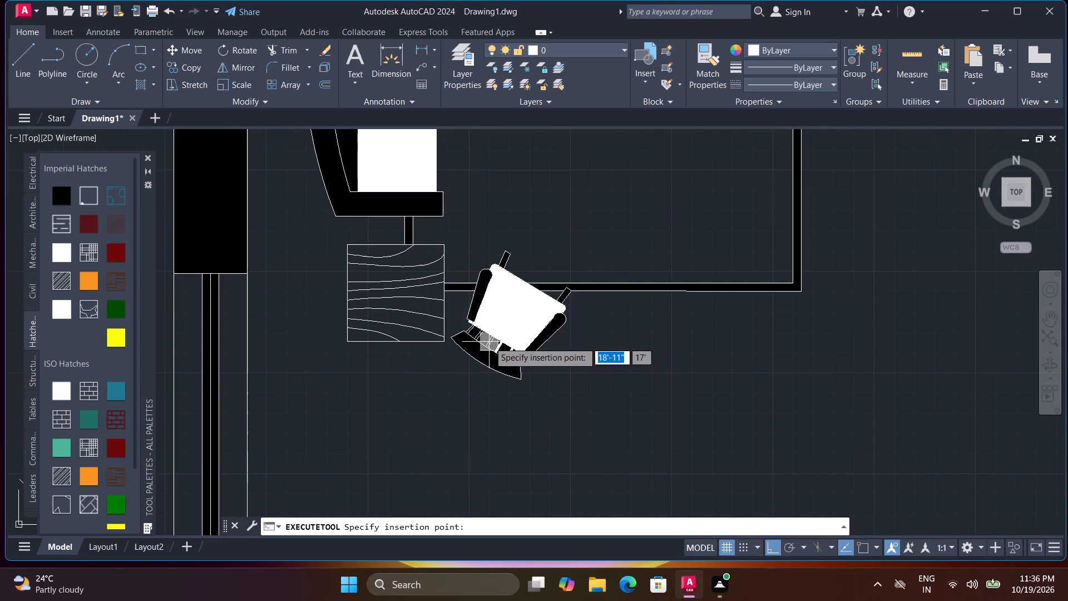
pyautogui.scroll(2, 489, 342)
pyautogui.click(489, 342)
pyautogui.scroll(3, 489, 342)
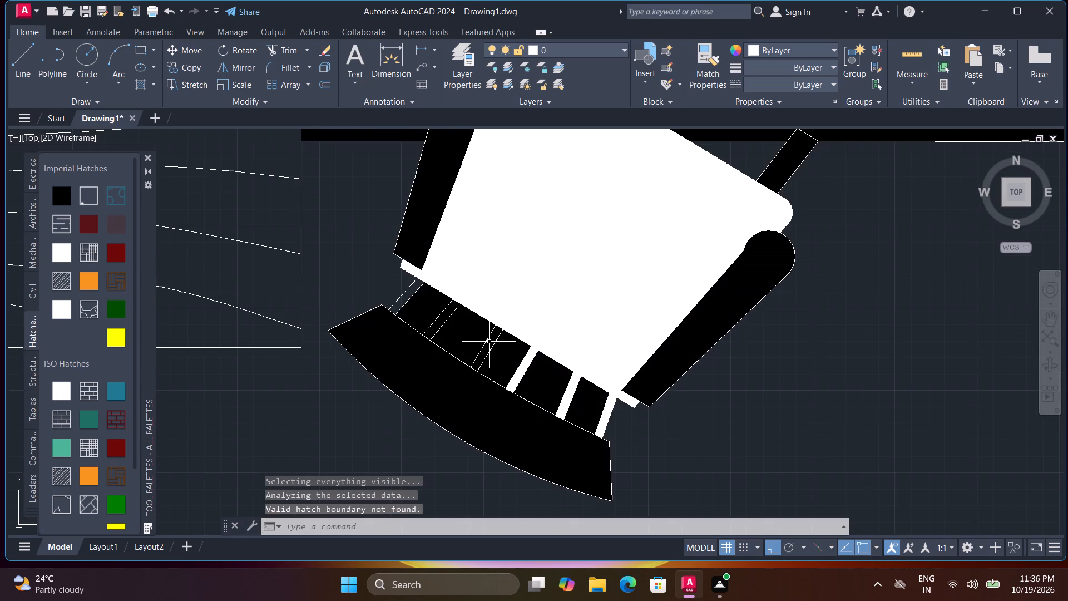
pyautogui.press('space')
pyautogui.click(491, 343)
pyautogui.scroll(-2, 492, 344)
pyautogui.press('space')
pyautogui.click(492, 344)
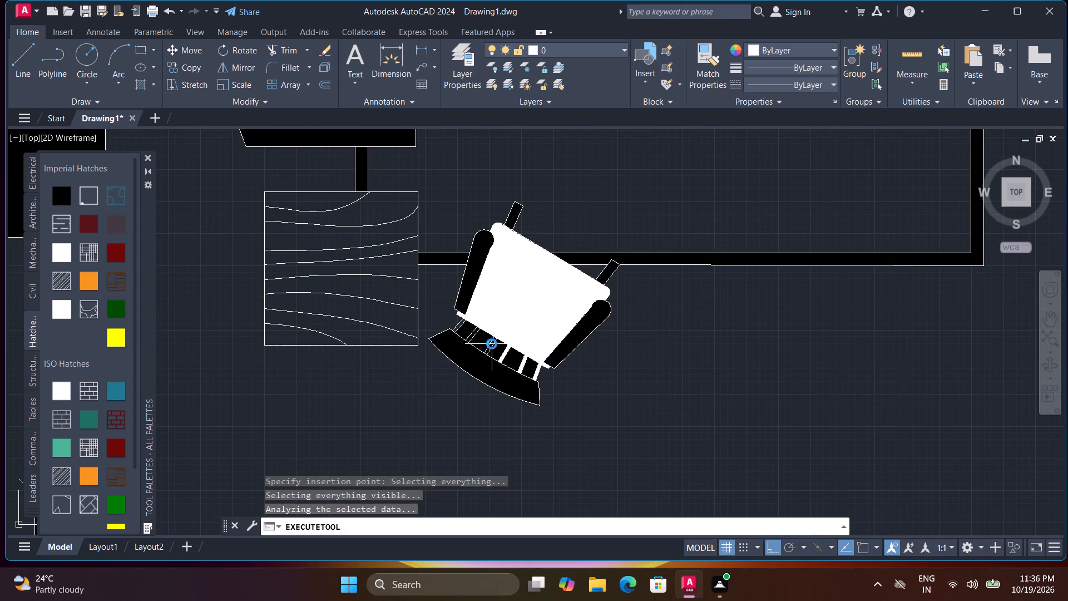
pyautogui.press('space')
pyautogui.click(474, 332)
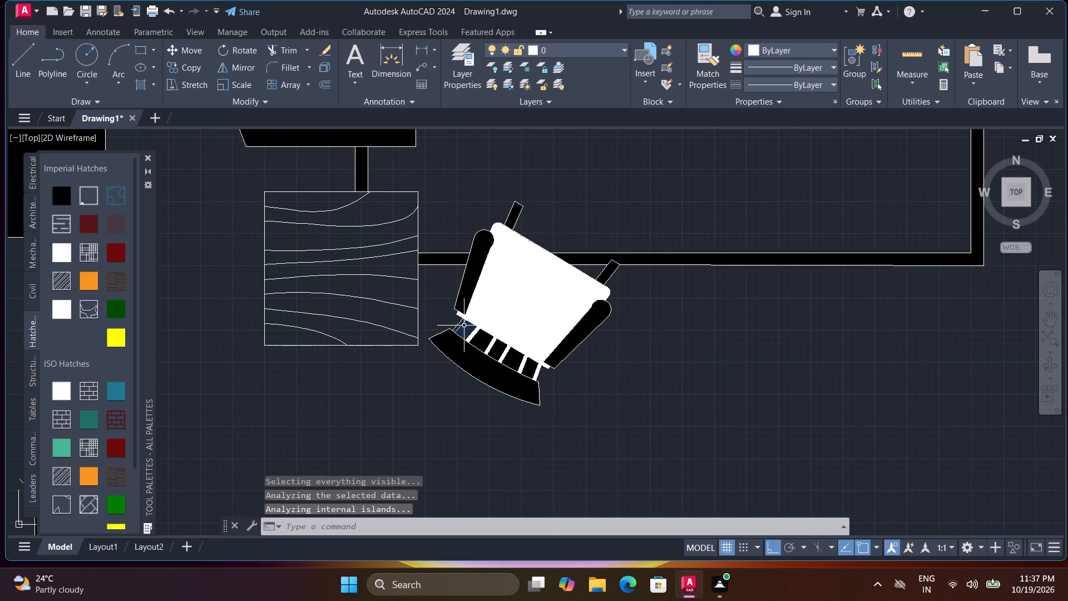
# Fill the chair back's last slat, nearest the side table, with solid white hatch.
pyautogui.press('space')
pyautogui.scroll(1, 458, 322)
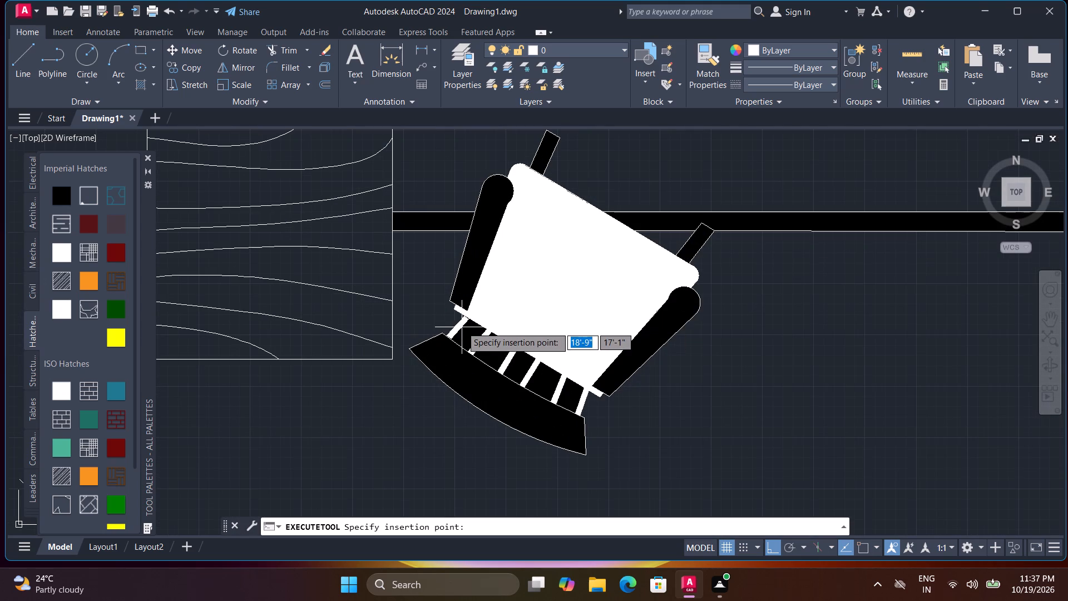
pyautogui.click(461, 326)
pyautogui.scroll(-2, 461, 326)
pyautogui.scroll(4, 460, 325)
pyautogui.press('space')
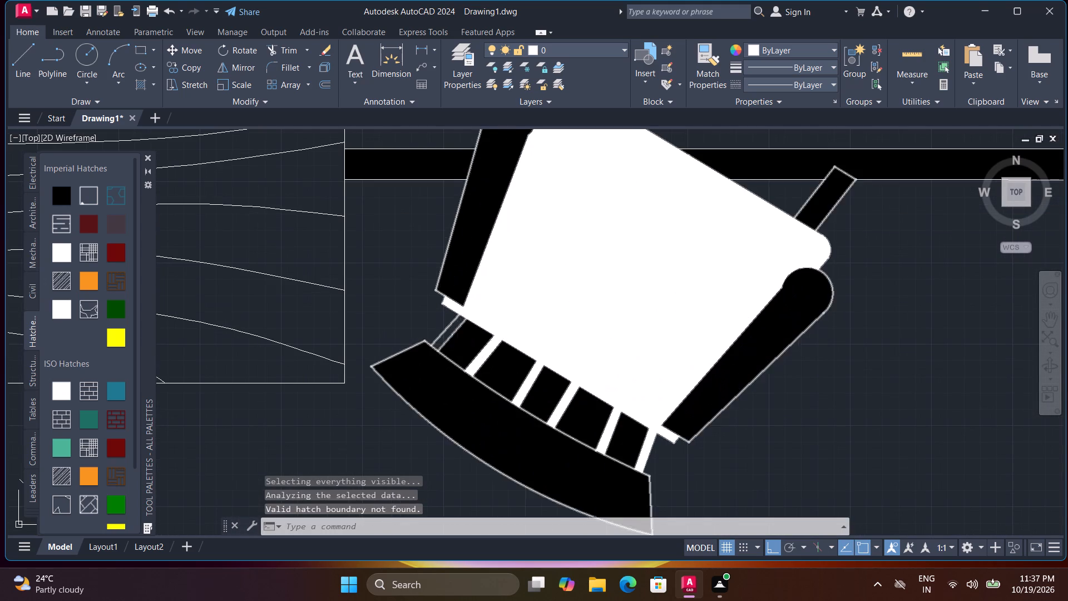
pyautogui.click(456, 322)
pyautogui.scroll(-1, 456, 327)
pyautogui.press('space')
pyautogui.click(456, 327)
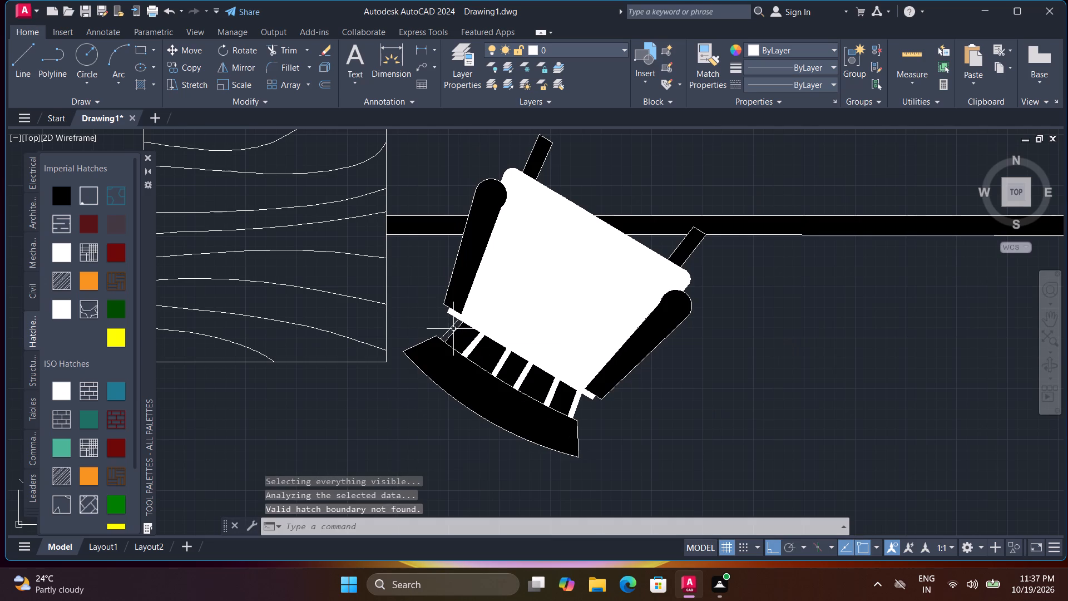
pyautogui.scroll(-1, 453, 329)
pyautogui.press('space')
pyautogui.click(453, 329)
pyautogui.press('space')
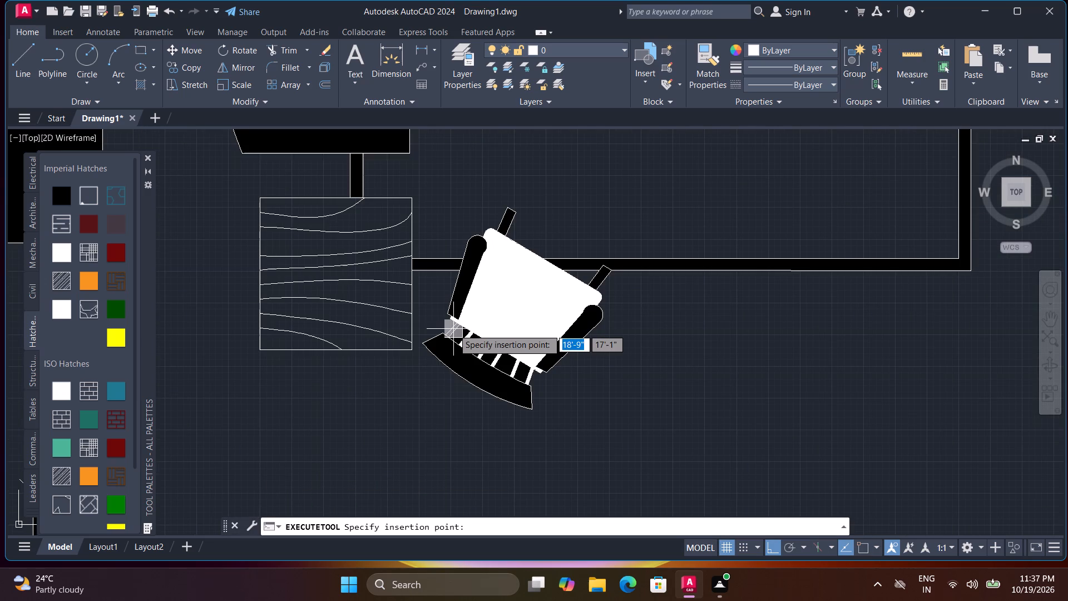
pyautogui.click(453, 329)
pyautogui.scroll(-1, 567, 378)
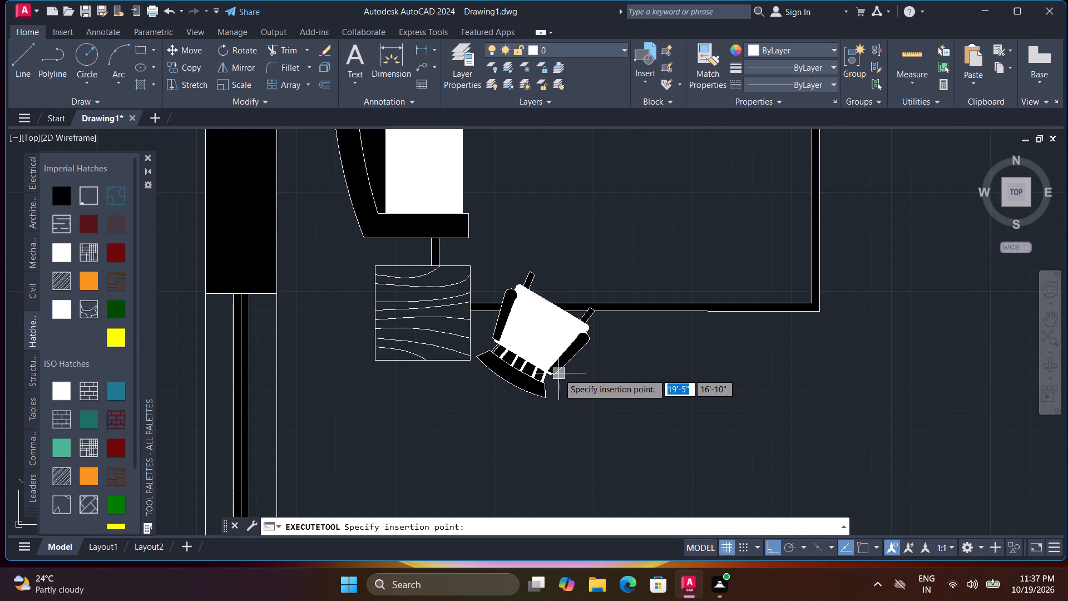
pyautogui.scroll(4, 495, 352)
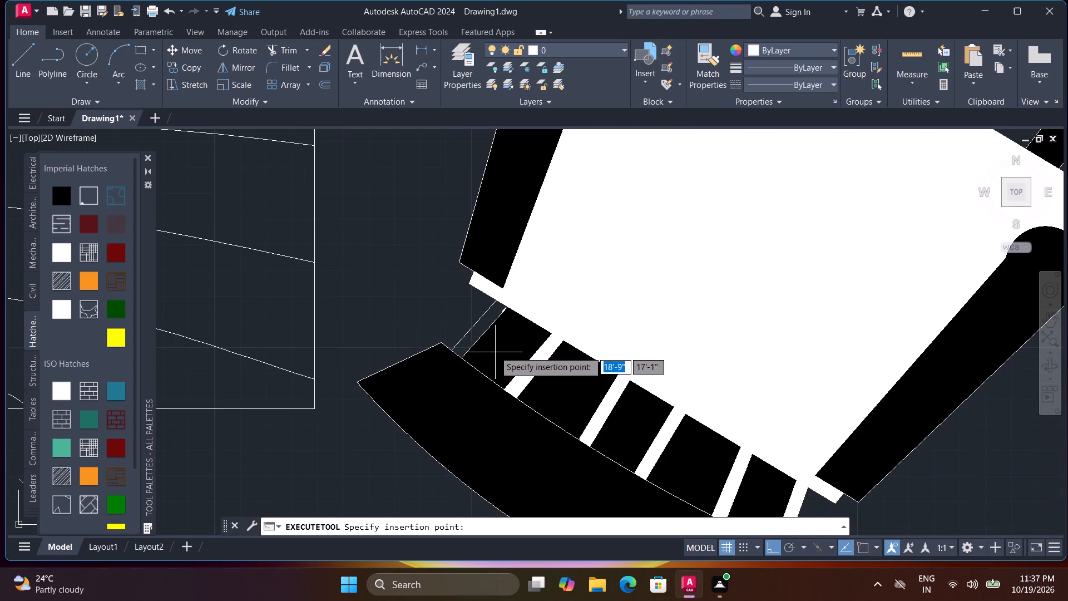
pyautogui.press('space')
pyautogui.click(477, 332)
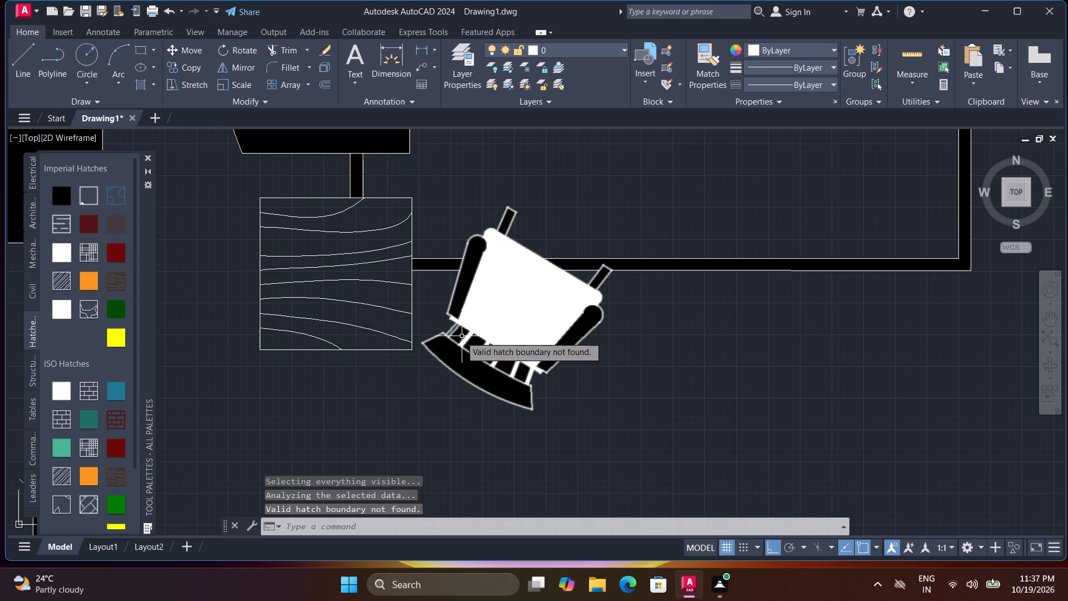
pyautogui.press('space')
pyautogui.click(451, 333)
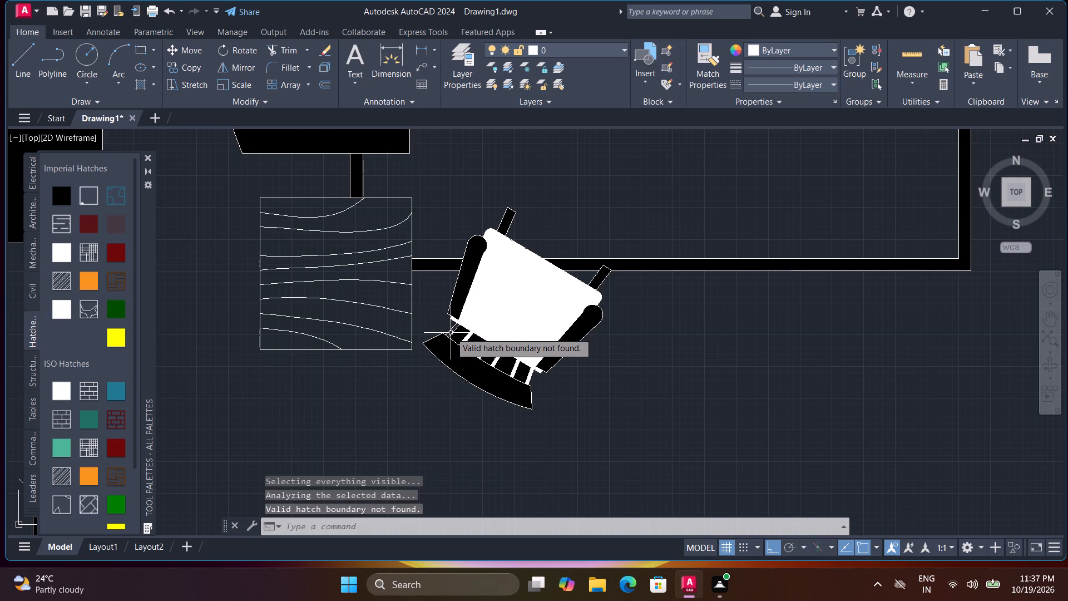
pyautogui.press('space')
pyautogui.click(451, 332)
pyautogui.scroll(-1, 451, 332)
pyautogui.press('space')
pyautogui.click(451, 332)
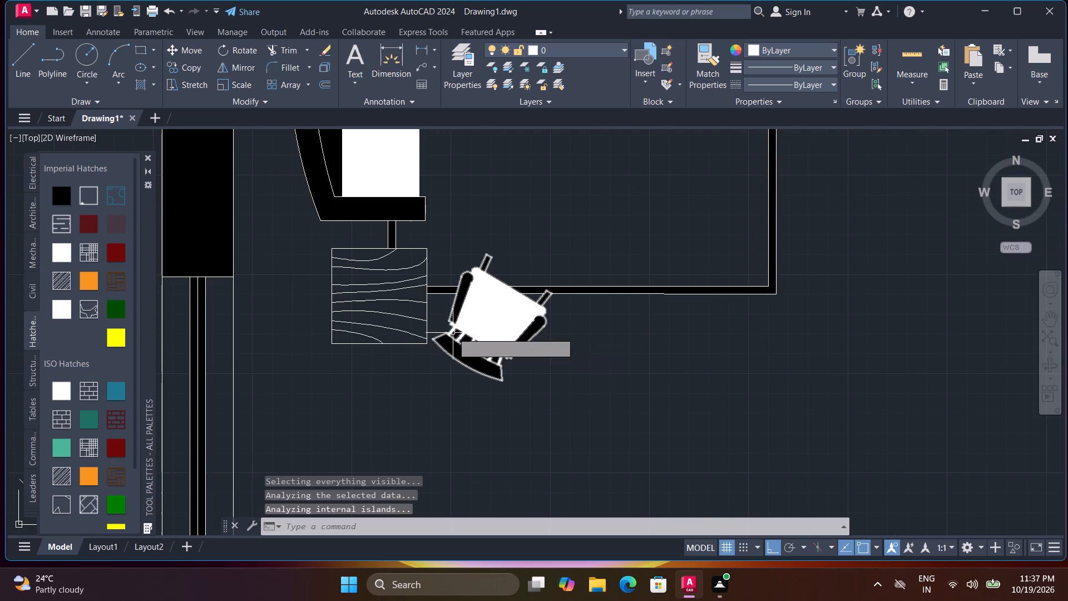
pyautogui.scroll(-1, 538, 382)
pyautogui.scroll(3, 538, 380)
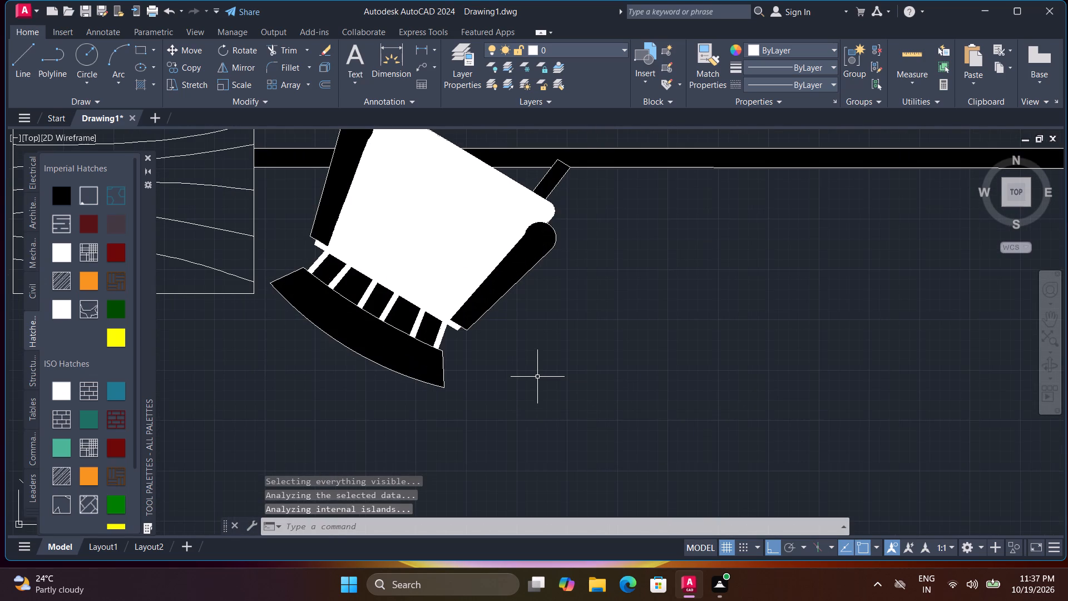
# Fill five alternate wood-grain bands of the side table beside the angled chair with solid white hatch, starting at its sofa-side edge.
pyautogui.scroll(-2, 537, 377)
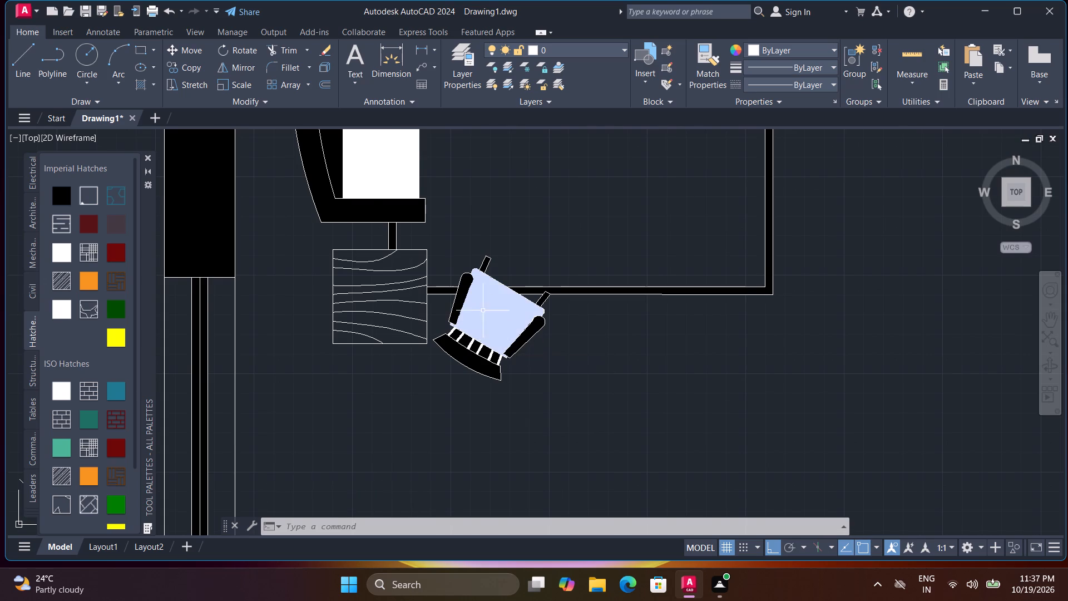
pyautogui.scroll(-1, 475, 305)
pyautogui.moveTo(477, 295); pyautogui.dragTo(561, 348, button='middle')
pyautogui.middleClick(561, 348)
pyautogui.scroll(2, 503, 346)
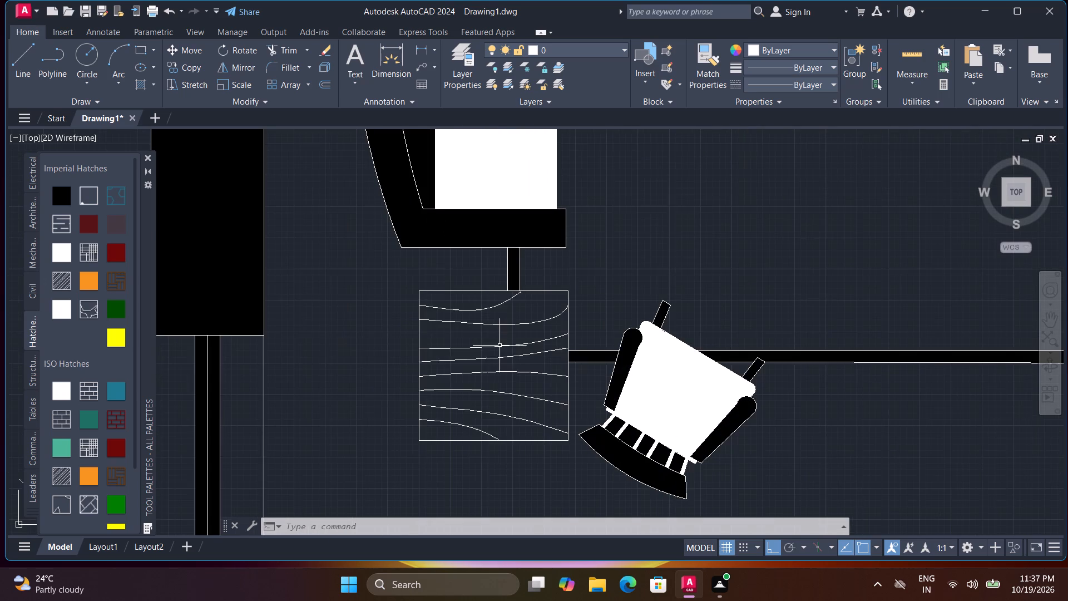
pyautogui.press('space')
pyautogui.click(478, 301)
pyautogui.press('space')
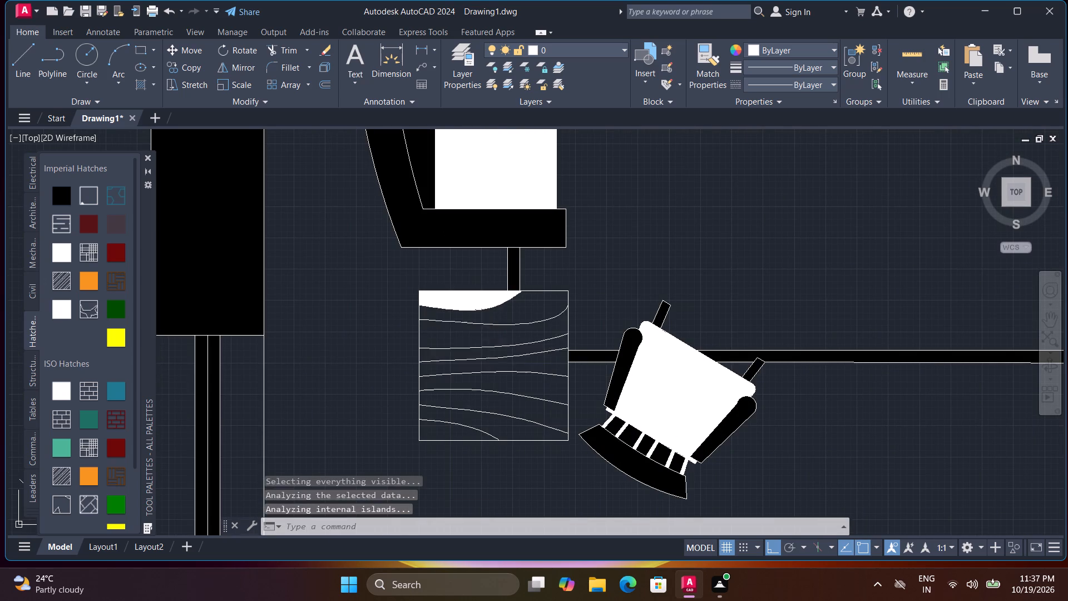
pyautogui.click(480, 334)
pyautogui.press('space')
pyautogui.click(489, 368)
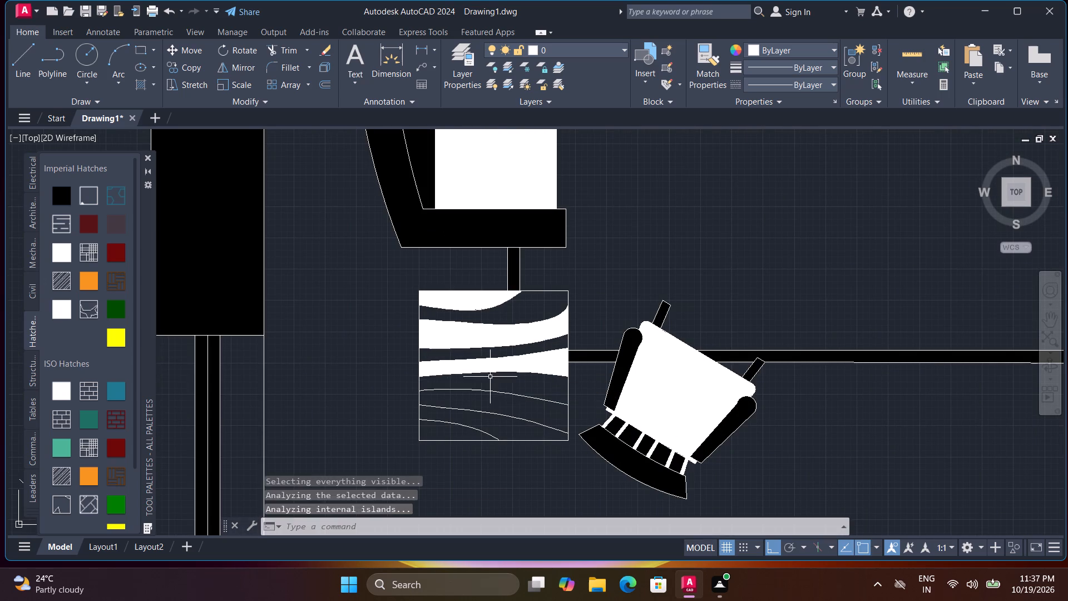
pyautogui.press('space')
pyautogui.click(490, 400)
pyautogui.press('space')
pyautogui.click(444, 427)
# Fill five alternate wood-grain bands of the side table between the long sofa and the two-seater with solid white hatch.
pyautogui.scroll(-2, 444, 422)
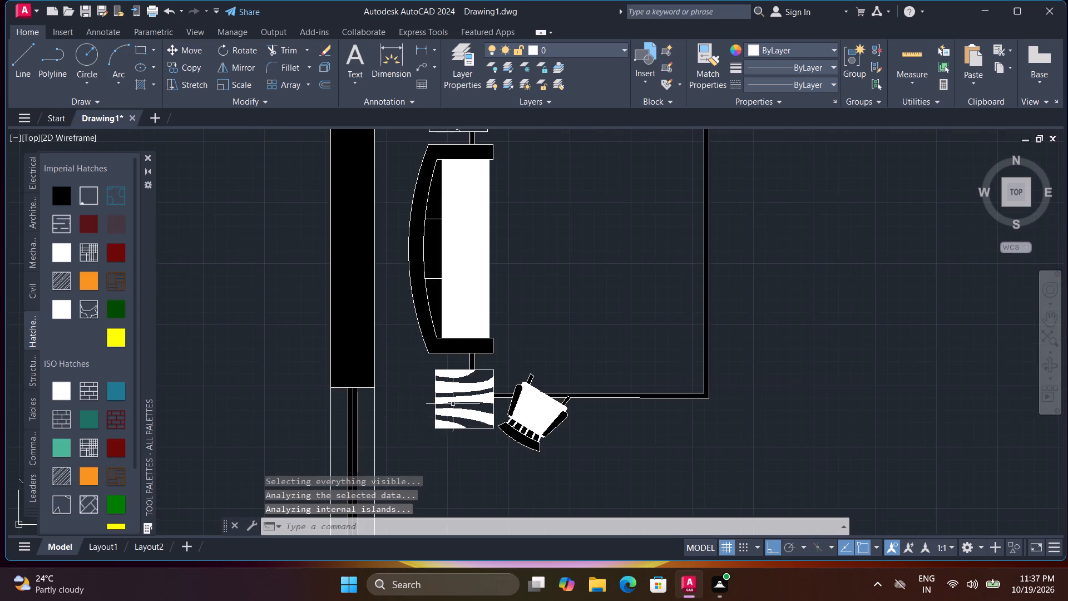
pyautogui.moveTo(490, 259); pyautogui.dragTo(532, 419, button='middle')
pyautogui.scroll(2, 491, 263)
pyautogui.moveTo(496, 300); pyautogui.dragTo(508, 321, button='middle')
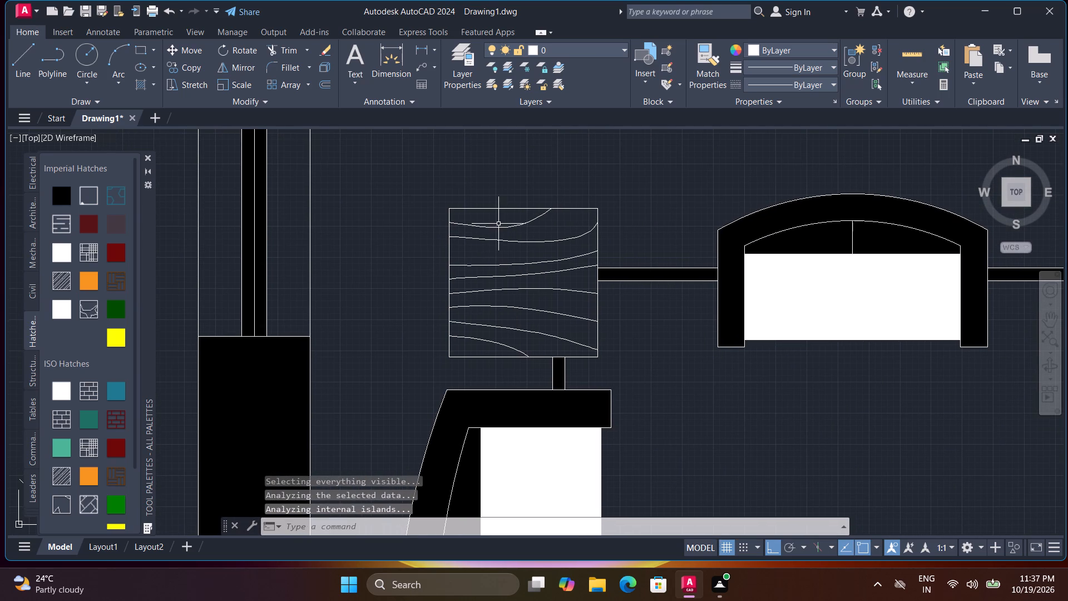
pyautogui.press('space')
pyautogui.click(498, 221)
pyautogui.press('space')
pyautogui.click(494, 253)
pyautogui.press('space')
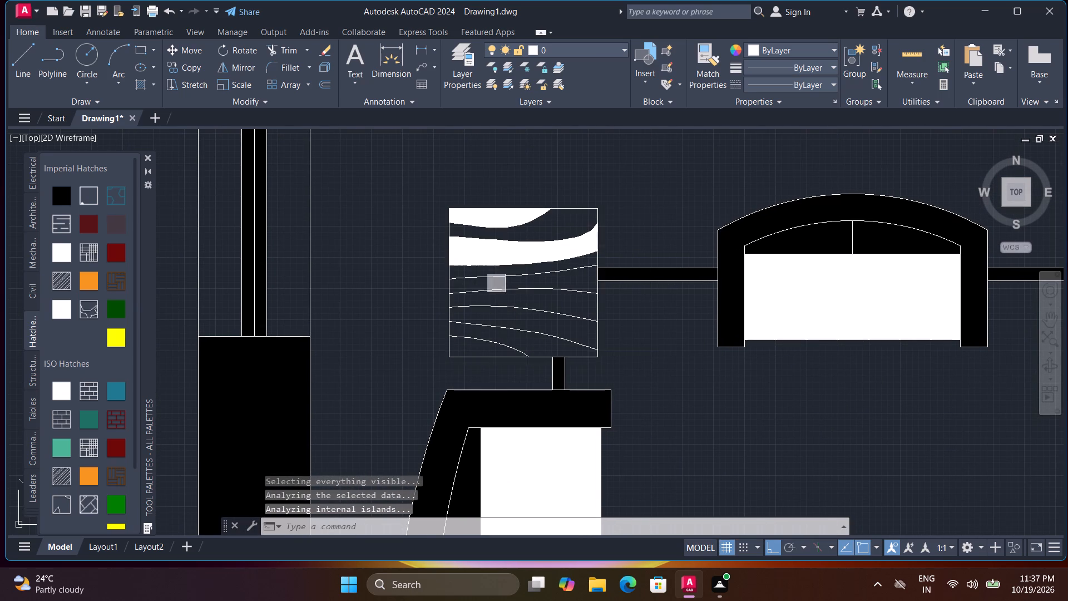
pyautogui.click(496, 283)
pyautogui.press('space')
pyautogui.click(498, 313)
pyautogui.press('space')
pyautogui.click(484, 345)
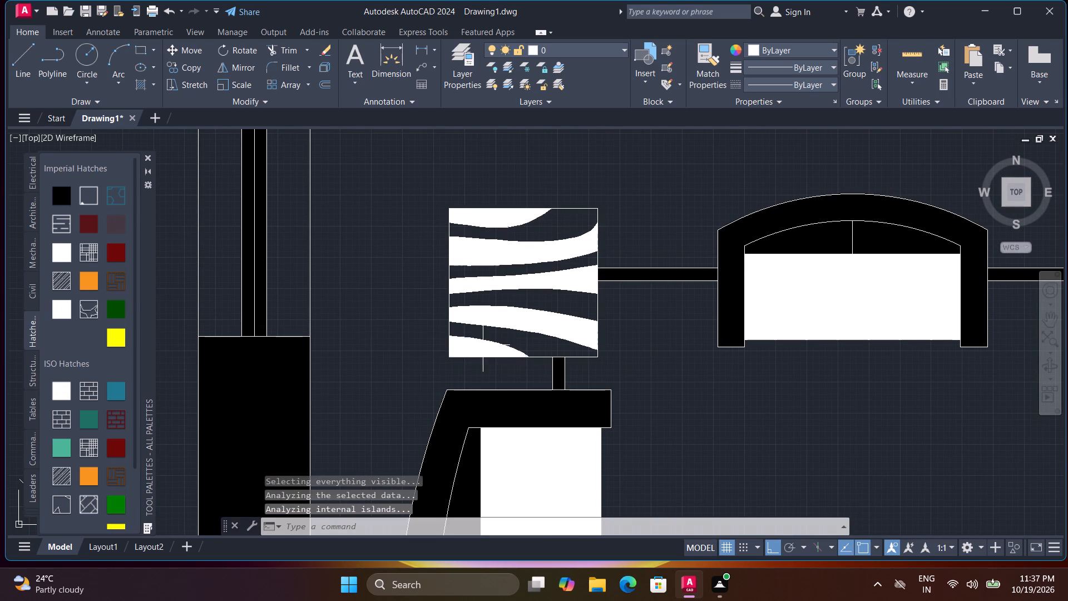
# Fill the four remaining bands of the side table between the long sofa and the two-seater with solid black hatch.
pyautogui.click(57, 392)
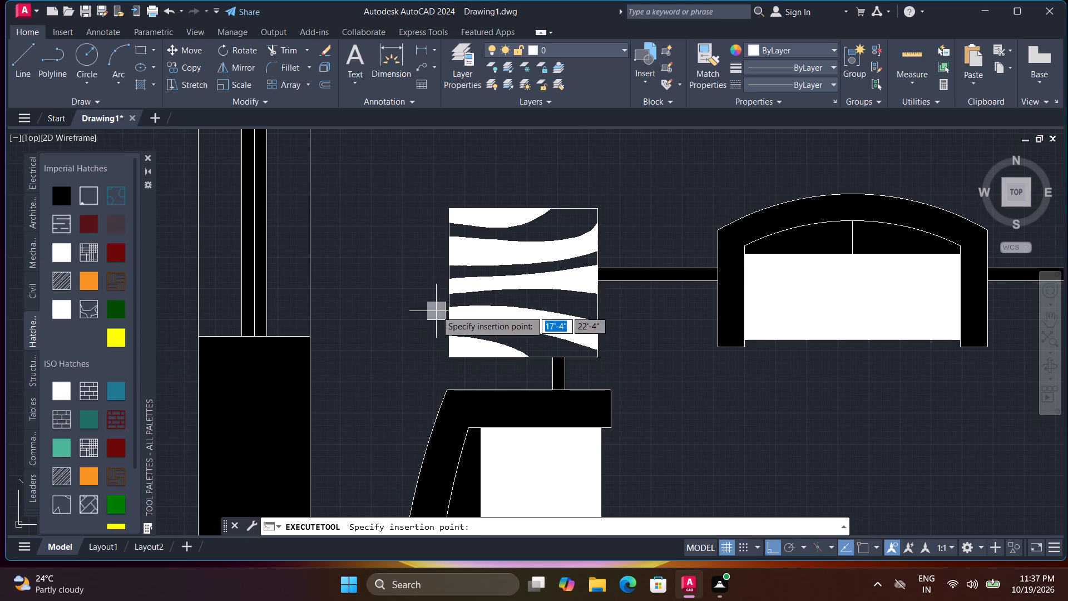
pyautogui.click(572, 224)
pyautogui.press('space')
pyautogui.click(560, 267)
pyautogui.press('space')
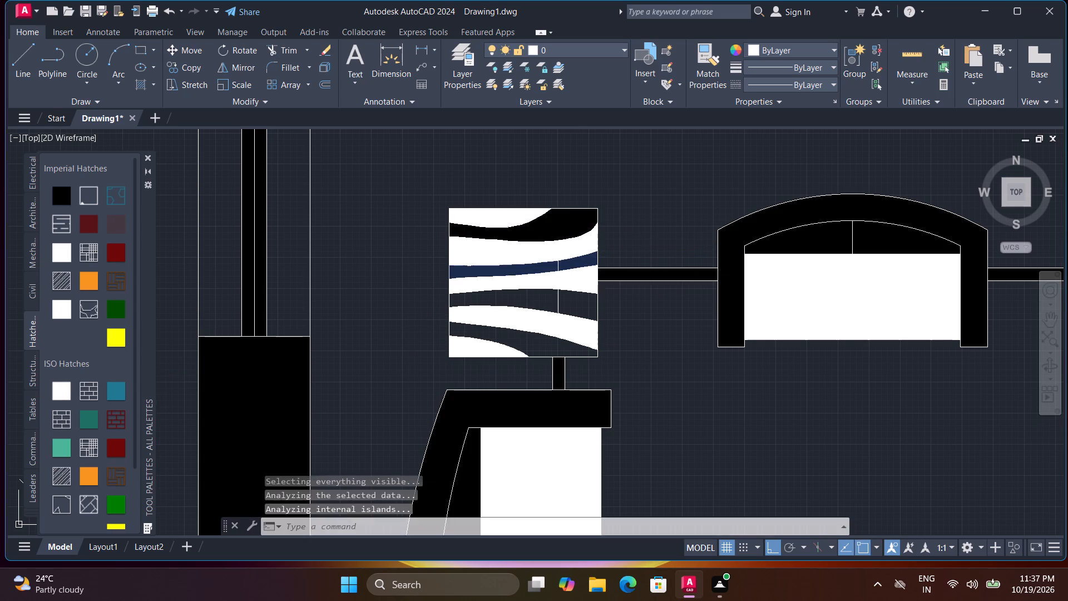
pyautogui.click(558, 294)
pyautogui.press('space')
pyautogui.click(536, 338)
# Fill the four remaining bands of the side table beside the angled chair with solid black hatch.
pyautogui.scroll(-2, 564, 365)
pyautogui.moveTo(572, 370); pyautogui.dragTo(572, 337, button='middle')
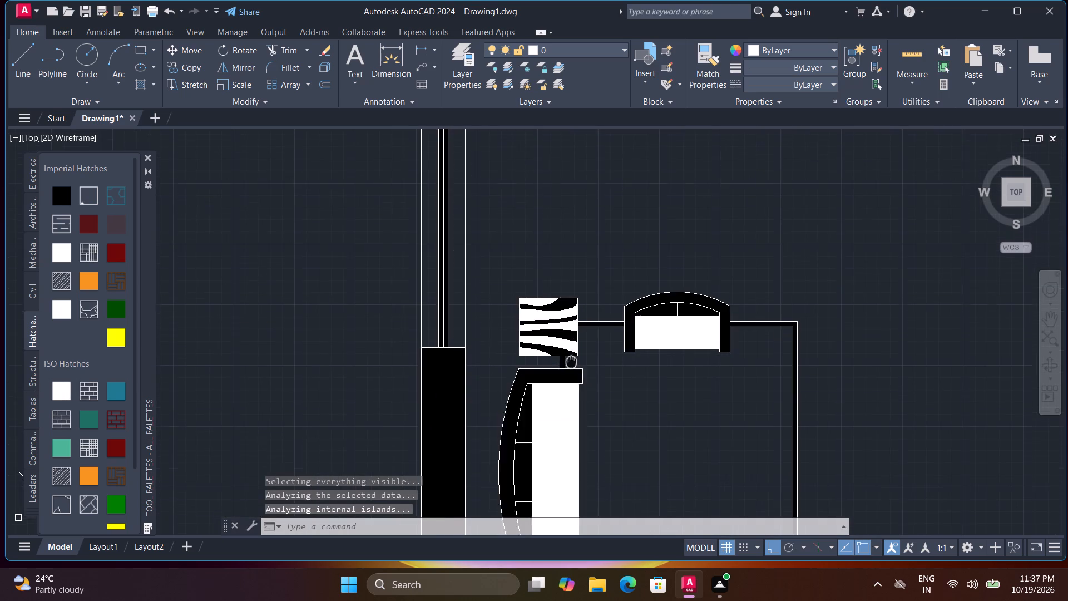
pyautogui.moveTo(572, 337); pyautogui.dragTo(588, 179, button='middle')
pyautogui.middleClick(588, 179)
pyautogui.moveTo(609, 309); pyautogui.dragTo(626, 208, button='middle')
pyautogui.scroll(3, 582, 318)
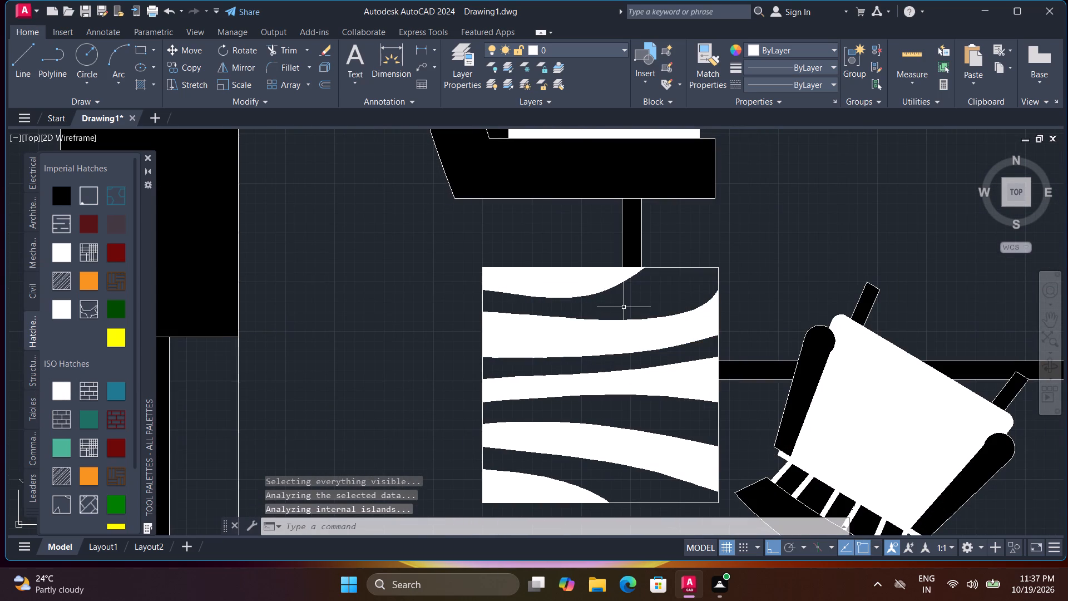
pyautogui.press('space')
pyautogui.click(625, 306)
pyautogui.press('space')
pyautogui.click(585, 365)
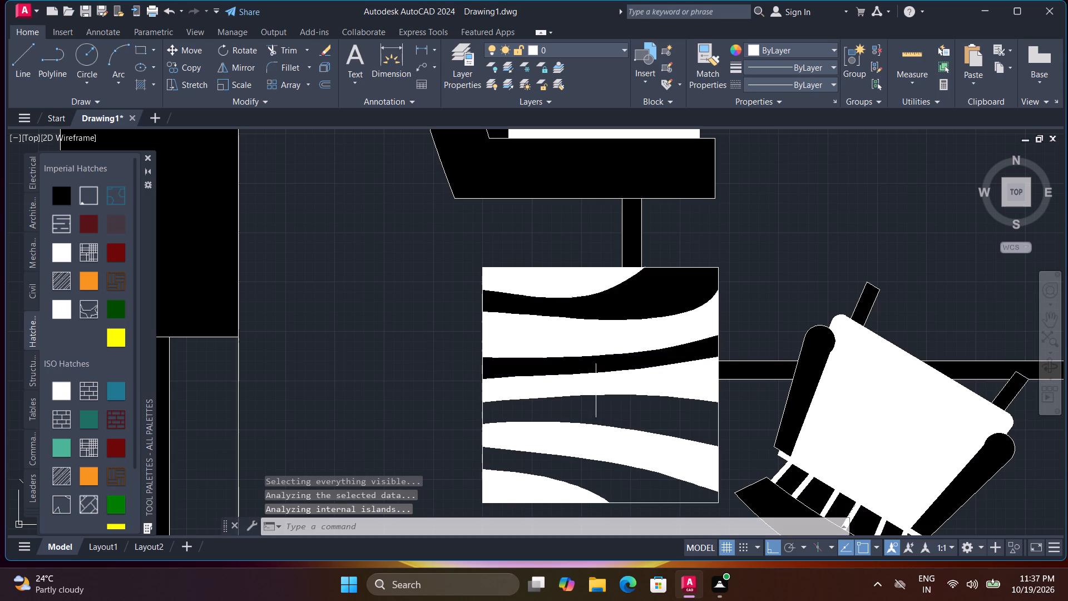
pyautogui.press('space')
pyautogui.click(603, 406)
pyautogui.press('space')
pyautogui.click(604, 471)
# Draw an ellipse with a vertical long axis inside the rug outline, centred at about 20'-3", 20'-10", below the two-seater.
pyautogui.scroll(-3, 612, 472)
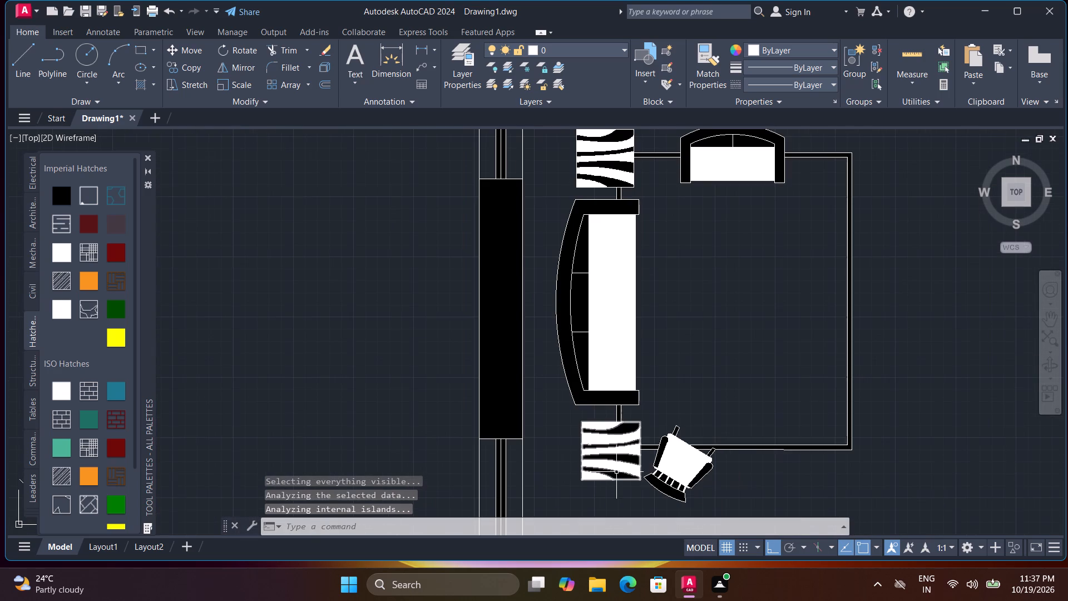
pyautogui.scroll(-1, 754, 390)
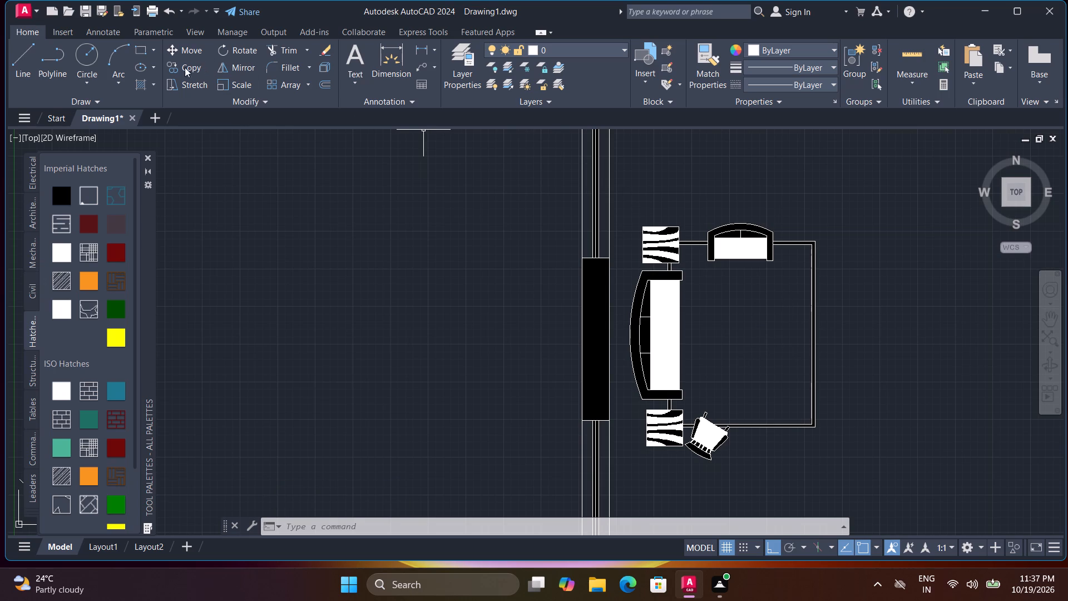
pyautogui.click(144, 67)
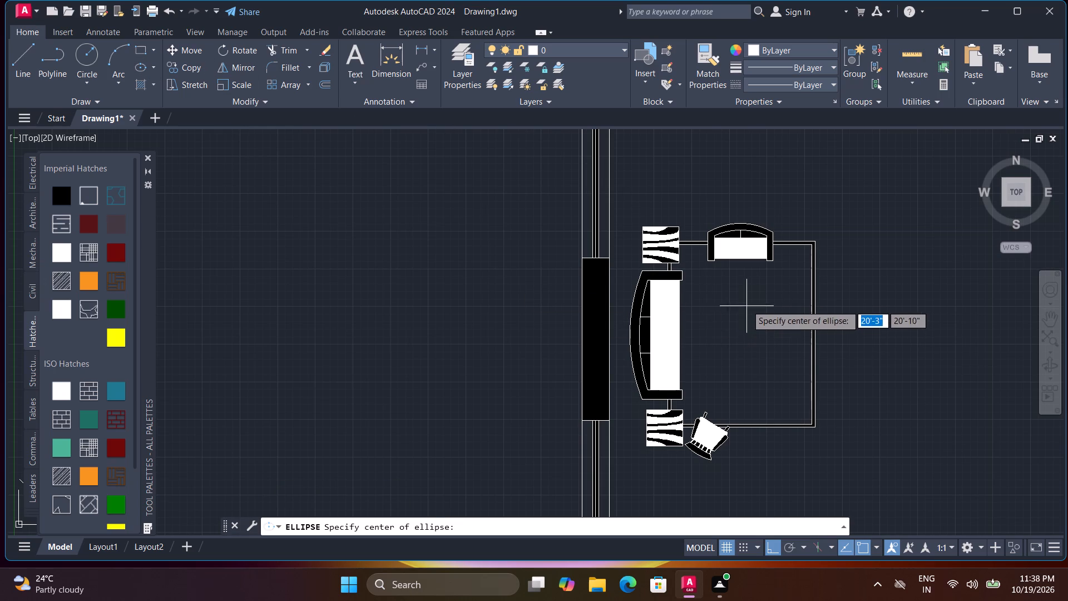
pyautogui.click(746, 305)
pyautogui.click(749, 357)
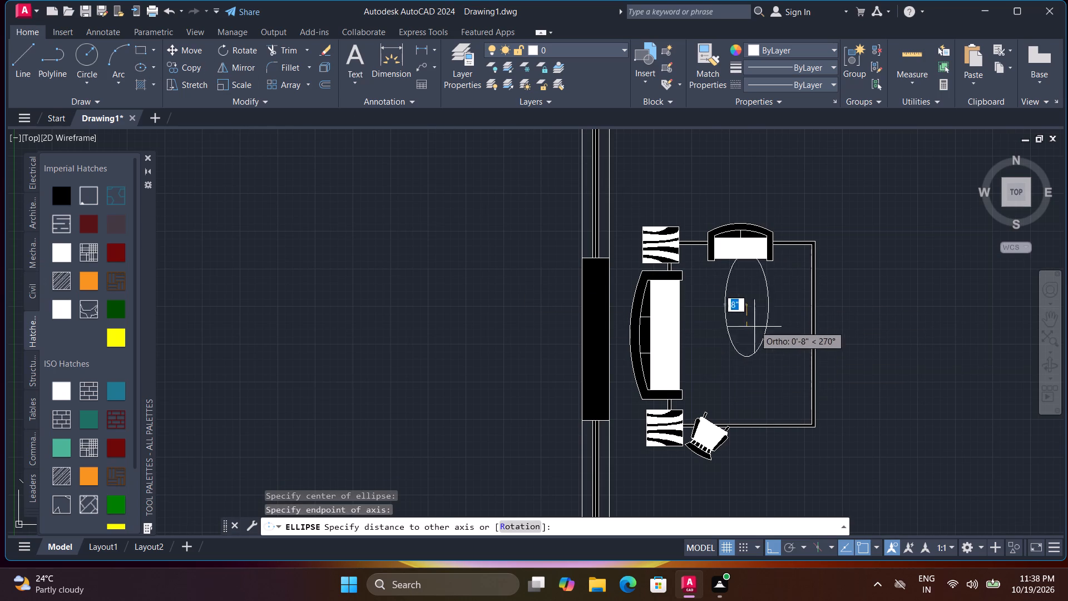
pyautogui.click(751, 336)
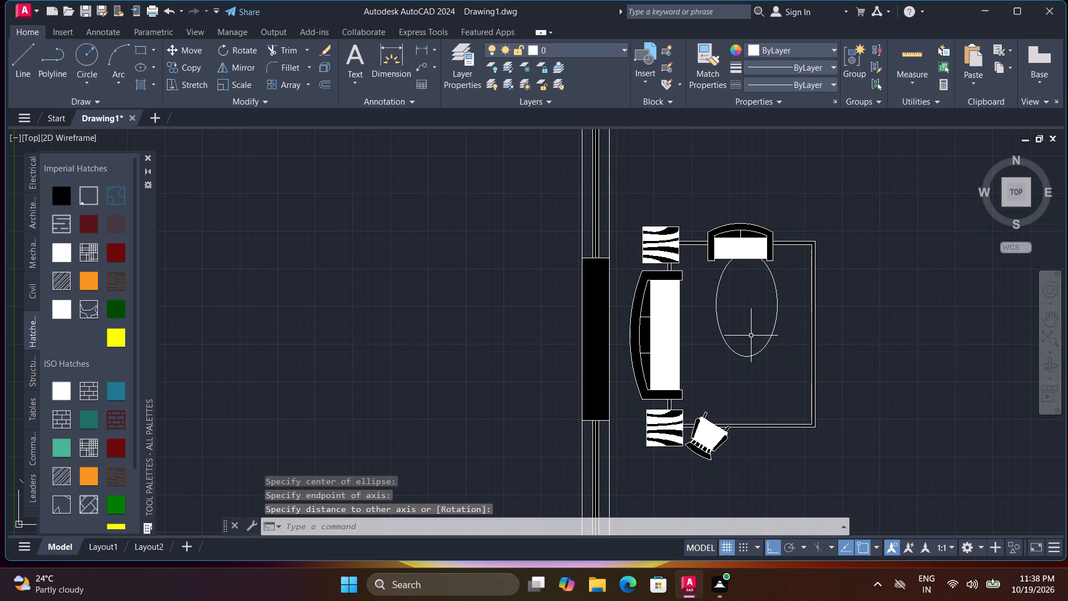
# Move the ellipse straight down from its centre, clear of the two-seater and level with the long sofa's middle.
pyautogui.press('m')
pyautogui.press('space')
pyautogui.click(749, 357)
pyautogui.press('space')
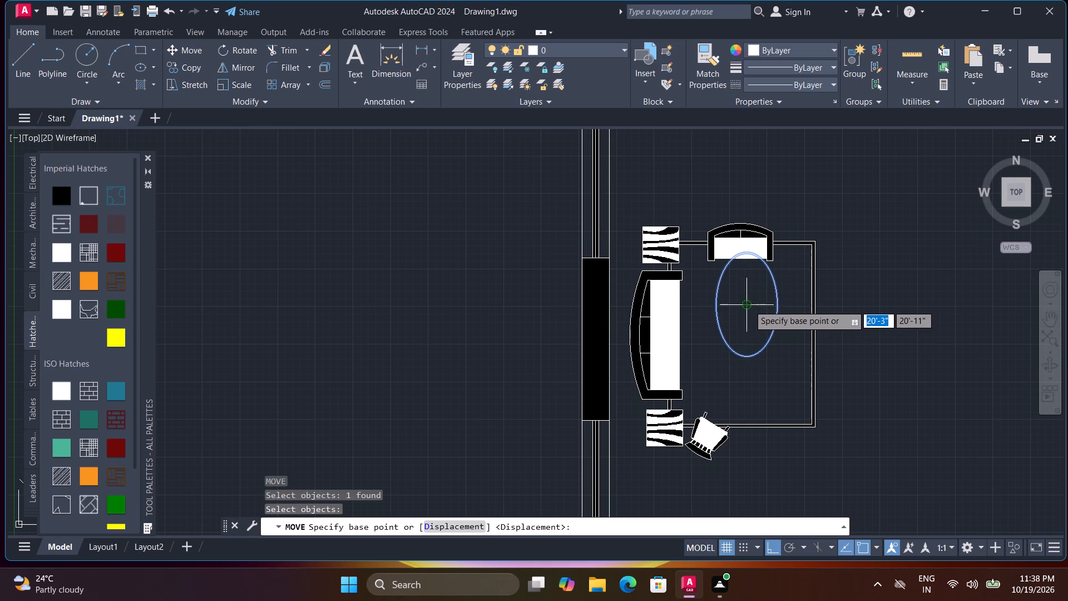
pyautogui.click(749, 305)
pyautogui.click(751, 336)
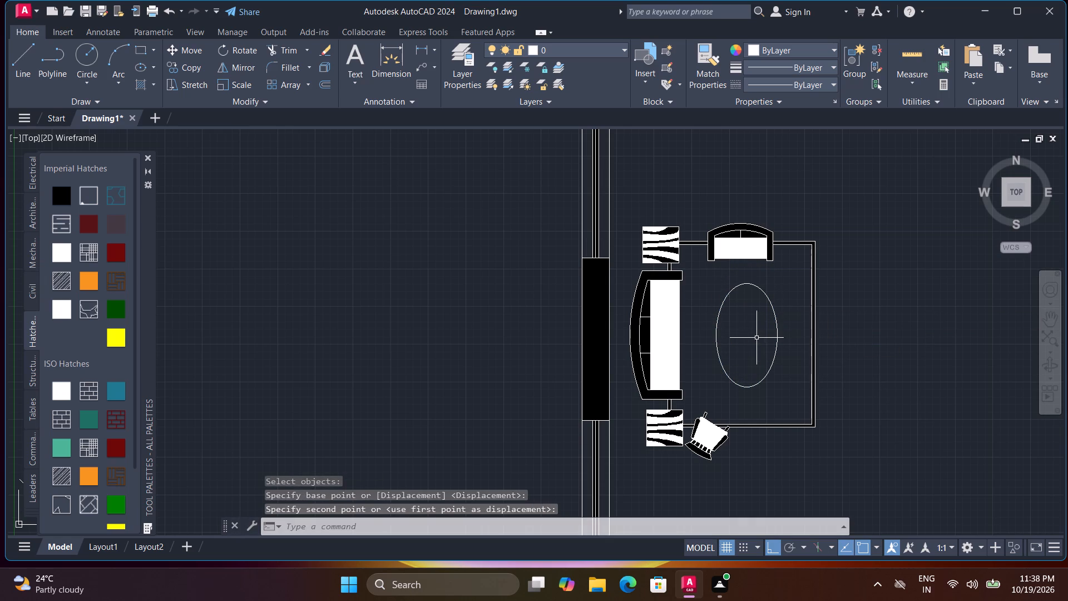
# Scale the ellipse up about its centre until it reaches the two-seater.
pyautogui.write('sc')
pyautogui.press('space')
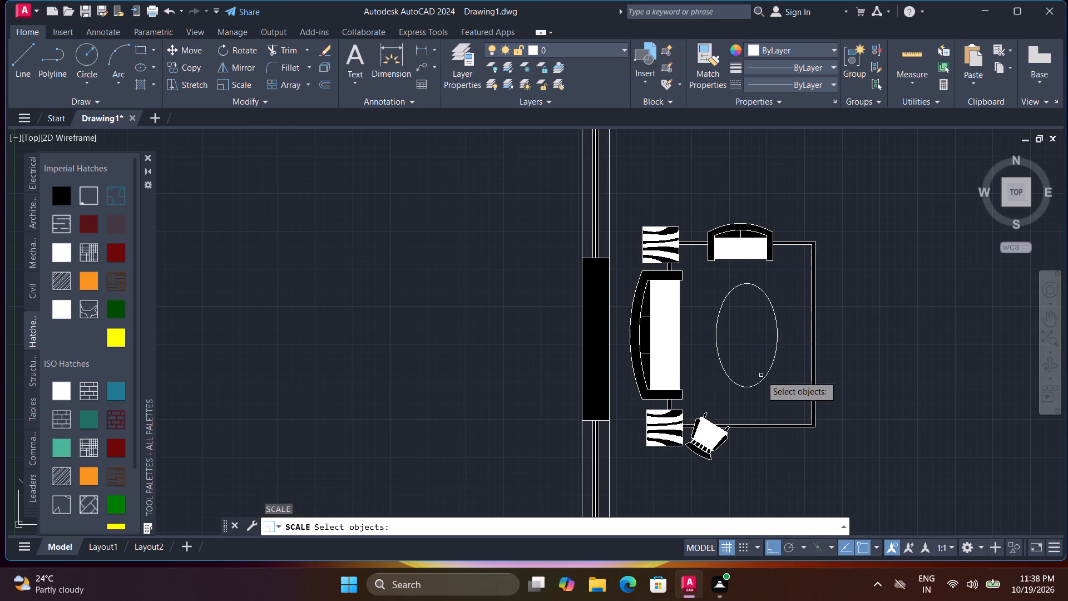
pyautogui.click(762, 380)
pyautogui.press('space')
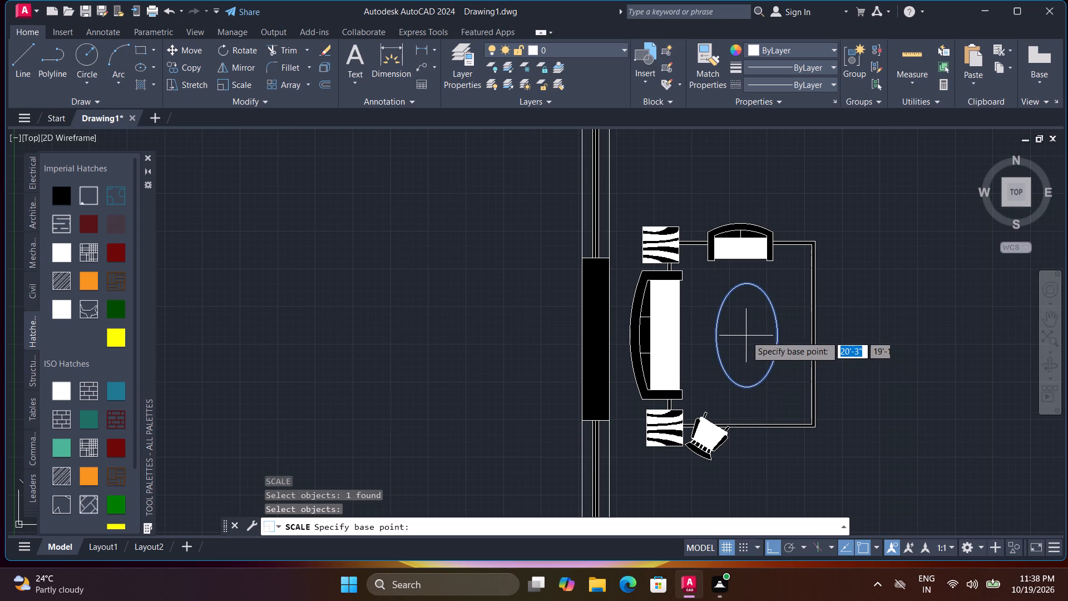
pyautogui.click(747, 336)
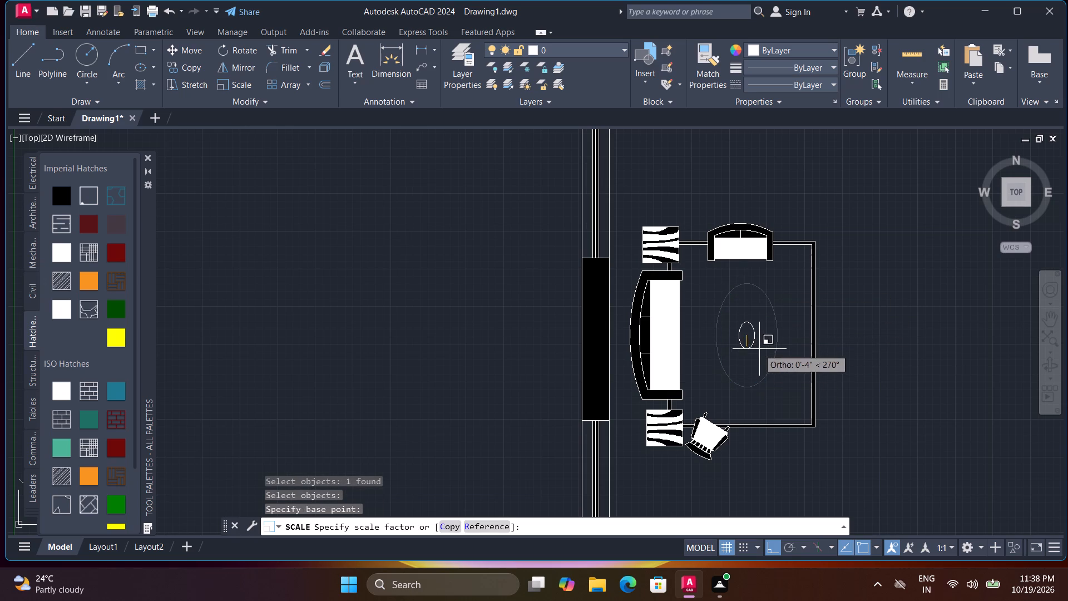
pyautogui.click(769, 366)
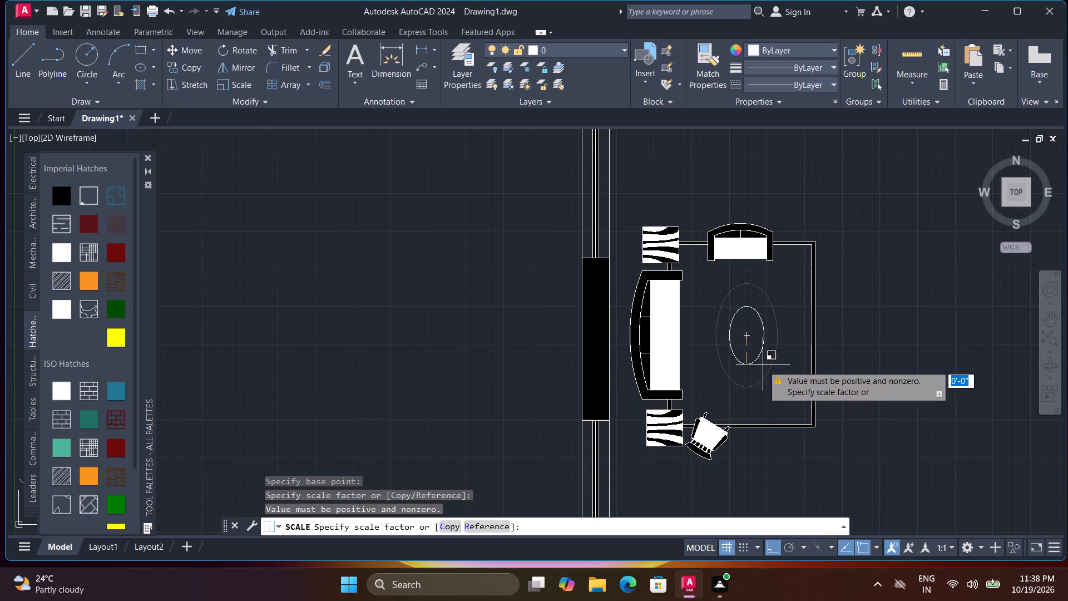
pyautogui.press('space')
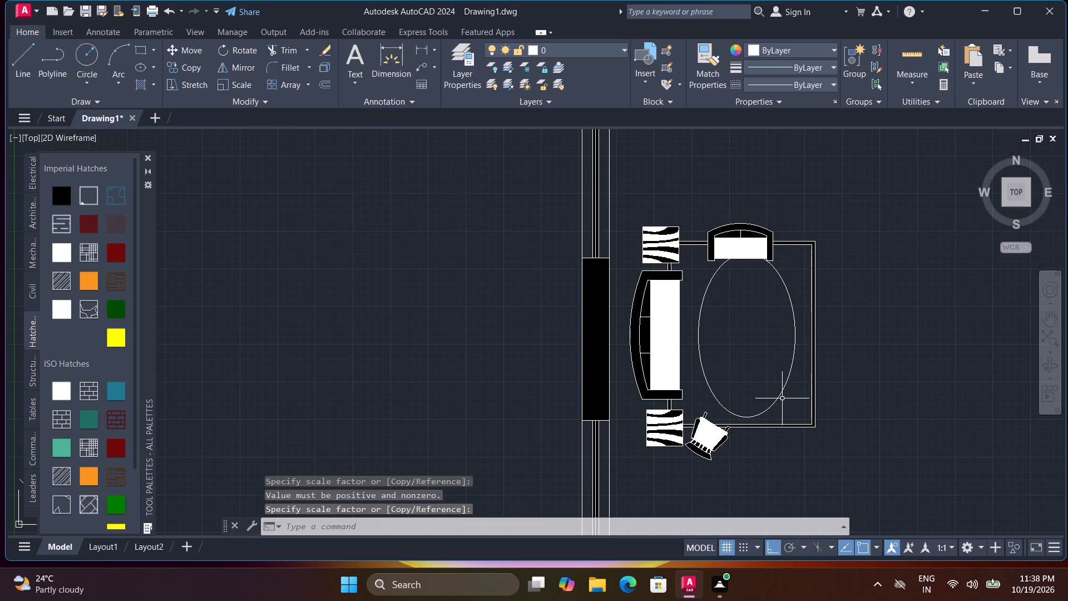
# Scale the ellipse down about its centre to a small oval roughly a third of the rug's height.
pyautogui.press('space')
pyautogui.click(780, 397)
pyautogui.press('space')
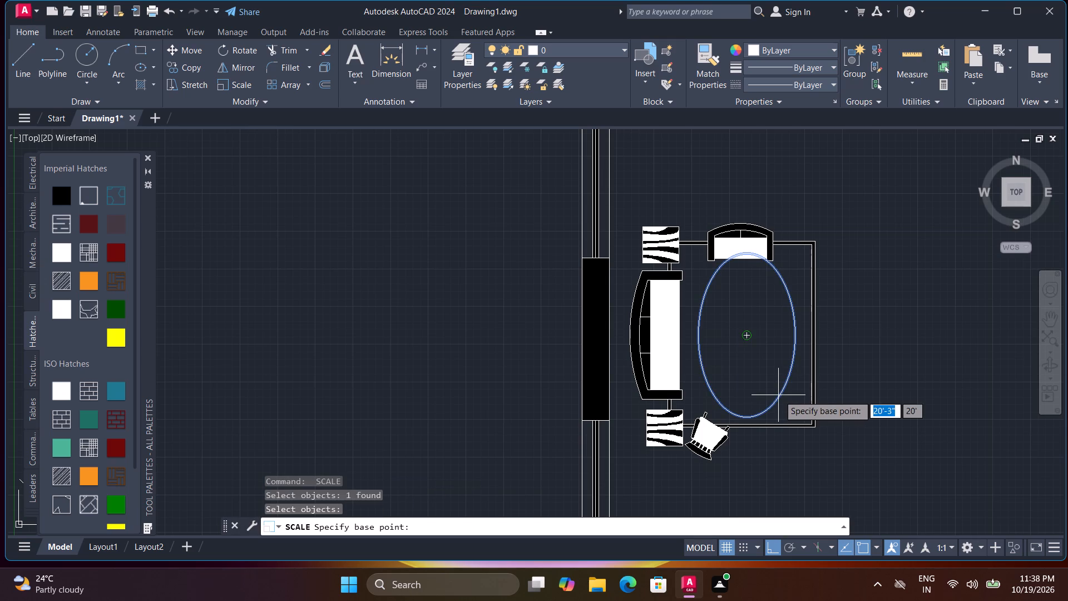
pyautogui.click(748, 336)
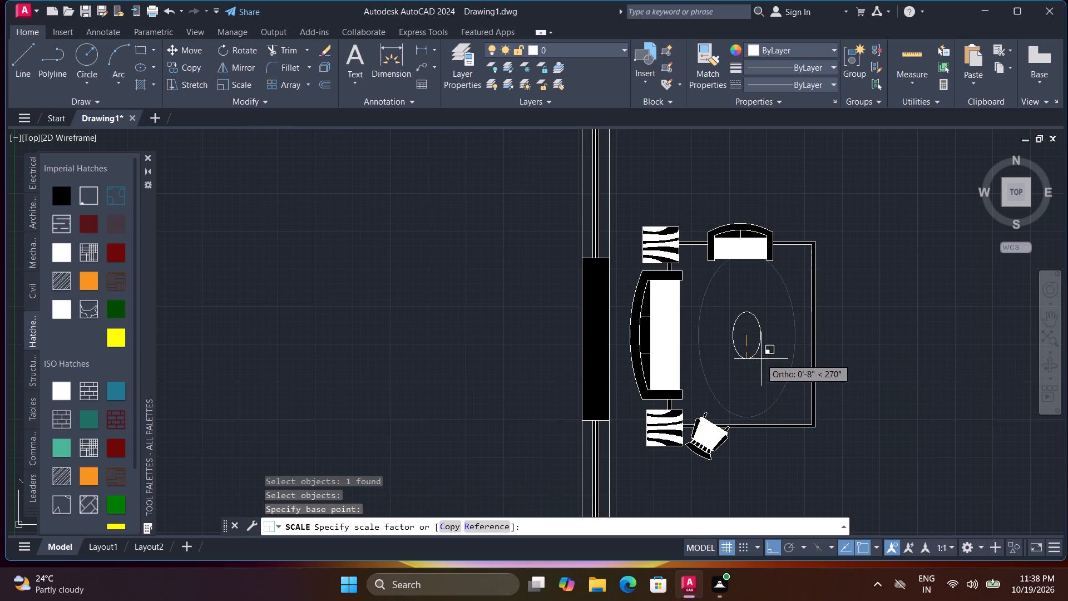
pyautogui.click(765, 367)
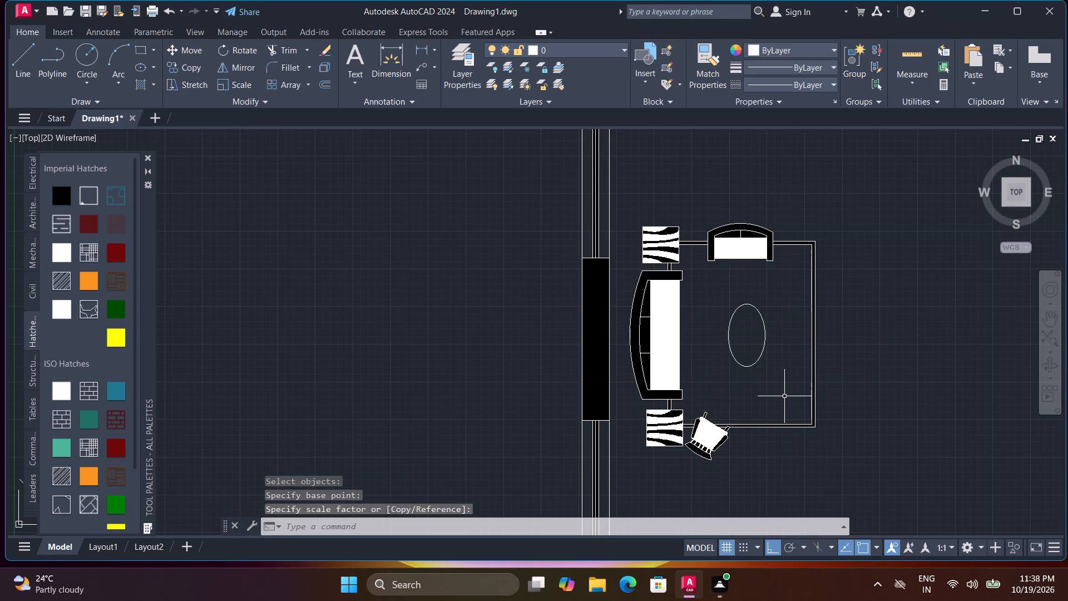
# With Ortho off, draw two slanted parallel lines about 1'-7" long across the ellipse's upper part, joined by a short segment at their lower ends.
pyautogui.press('l')
pyautogui.press('space')
pyautogui.scroll(2, 769, 351)
pyautogui.moveTo(733, 302); pyautogui.dragTo(730, 352, button='middle')
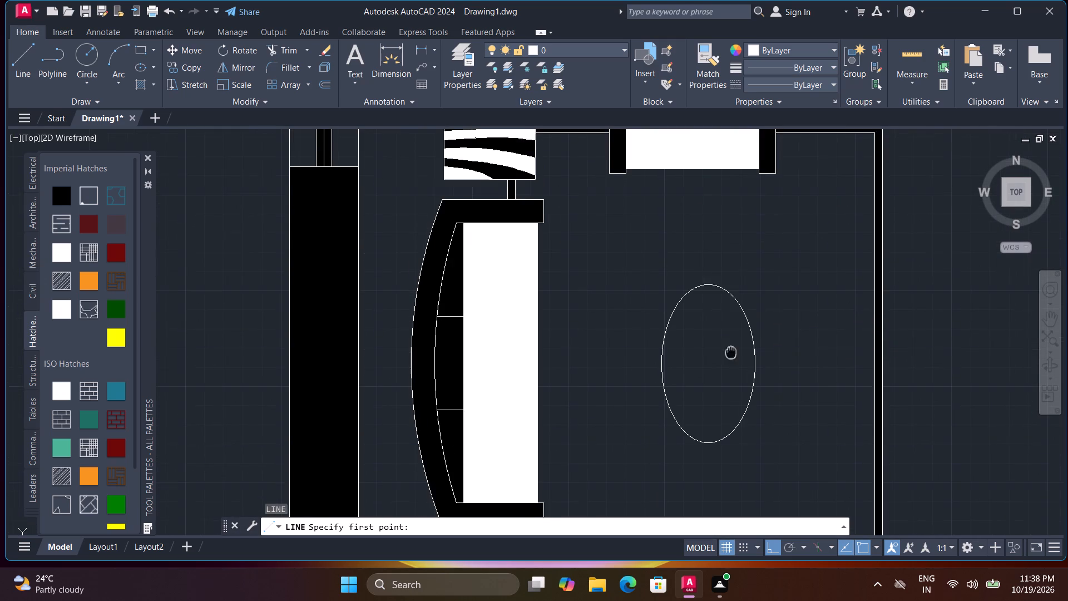
pyautogui.moveTo(730, 352); pyautogui.dragTo(730, 352, button='middle')
pyautogui.click(745, 279)
pyautogui.press('F8')
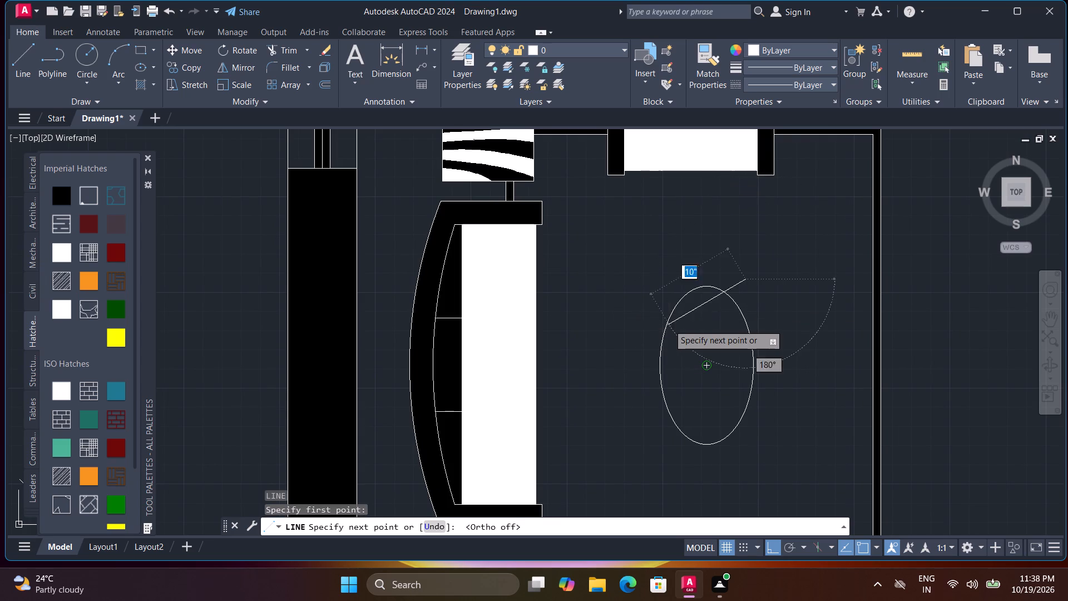
pyautogui.click(624, 353)
pyautogui.press('n')
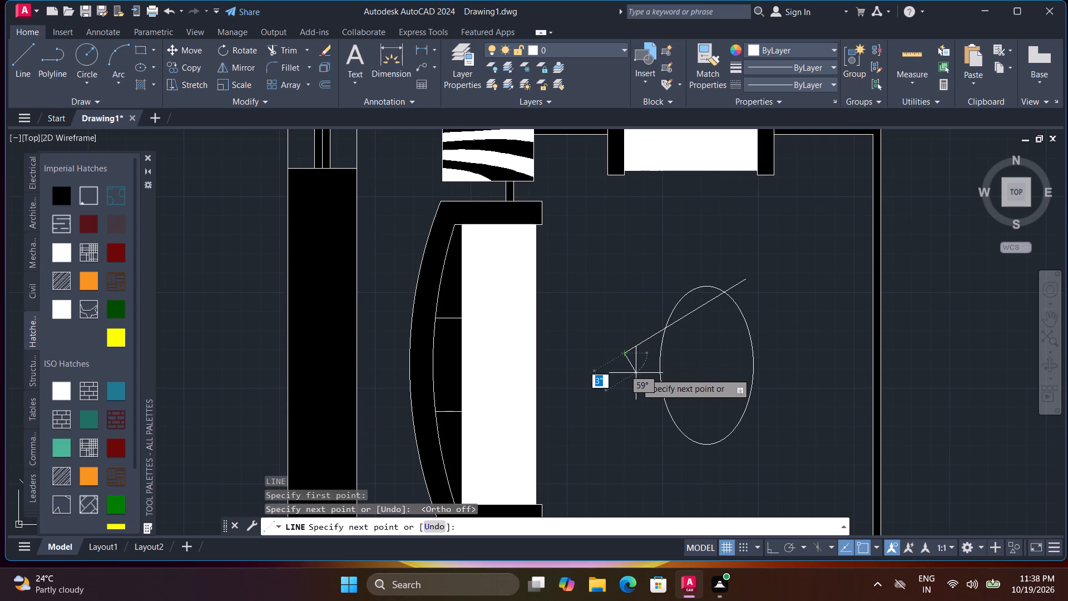
pyautogui.click(634, 370)
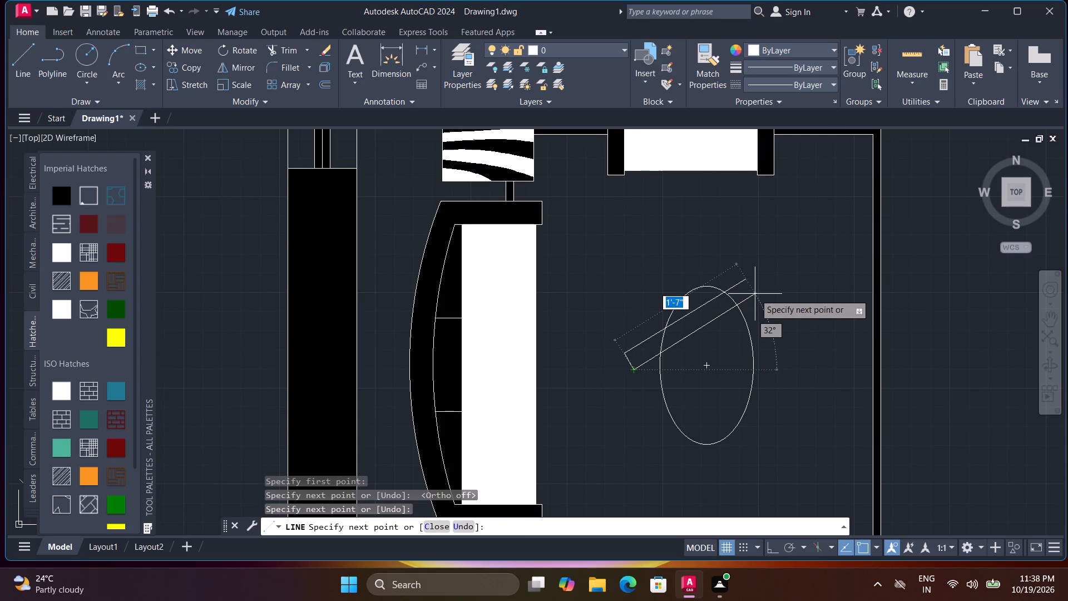
pyautogui.click(755, 293)
pyautogui.press('n')
pyautogui.press('n')
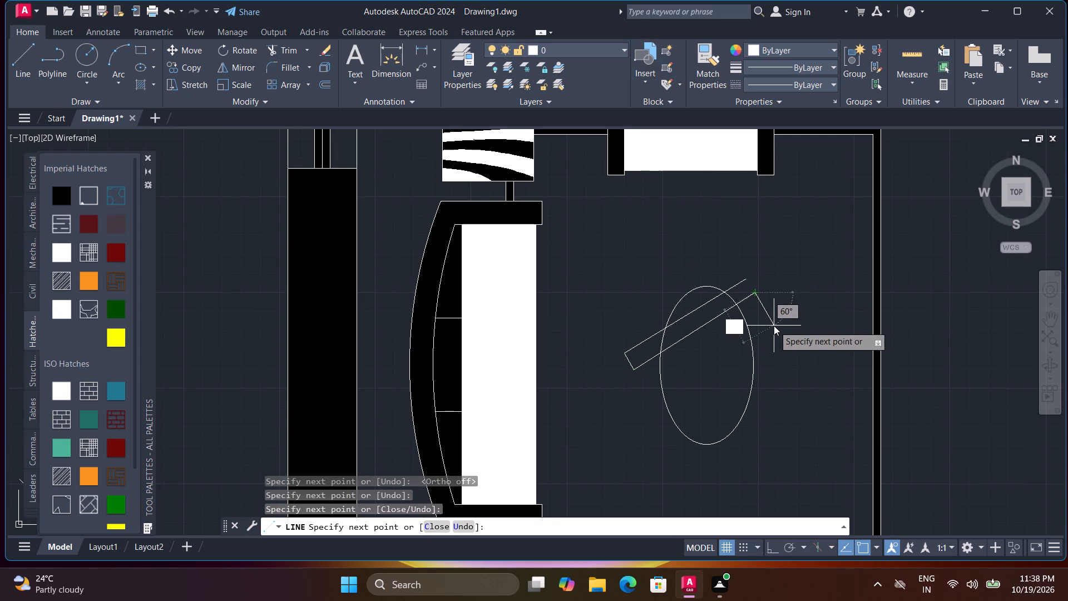
pyautogui.press('space')
pyautogui.press('space')
pyautogui.press('Escape')
# Draw a second pair of closely spaced slanted lines, about 1'-8" long, across the middle of the ellipse.
pyautogui.press('space')
pyautogui.press('space')
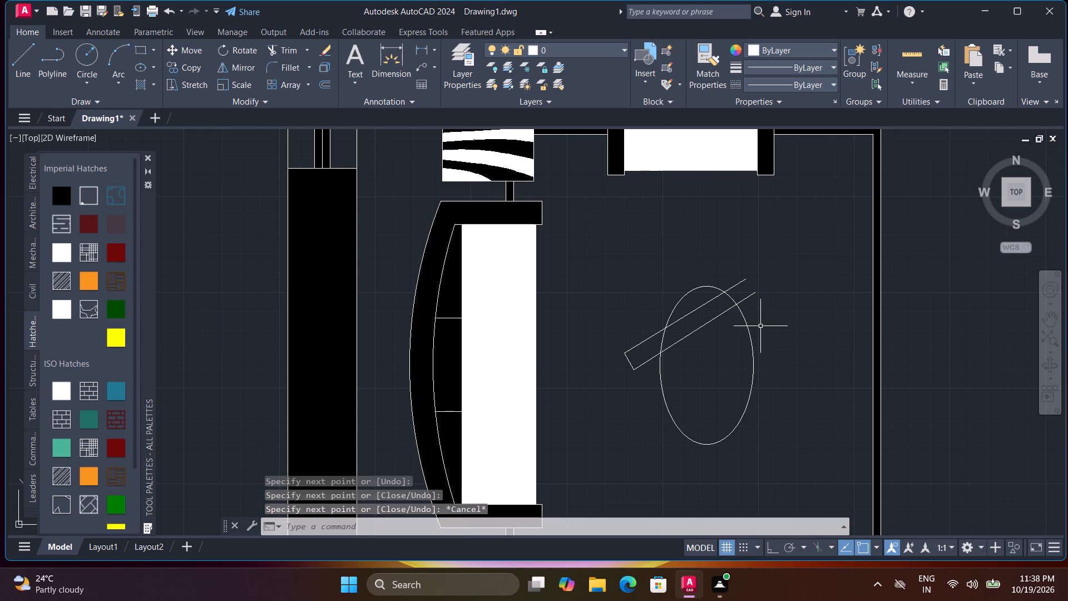
pyautogui.click(763, 324)
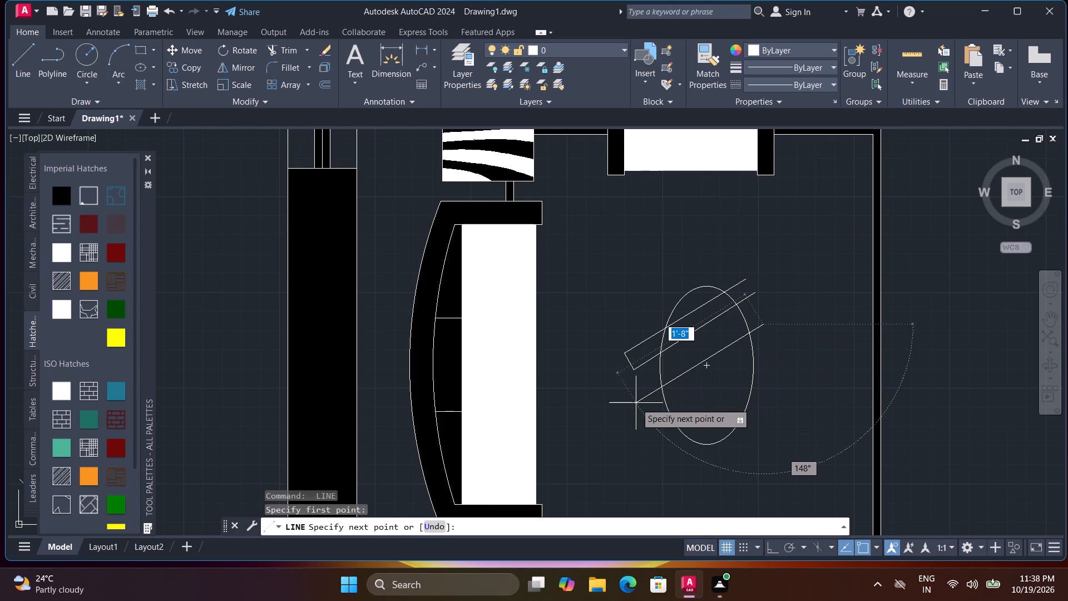
pyautogui.click(639, 413)
pyautogui.press('space')
pyautogui.click(646, 430)
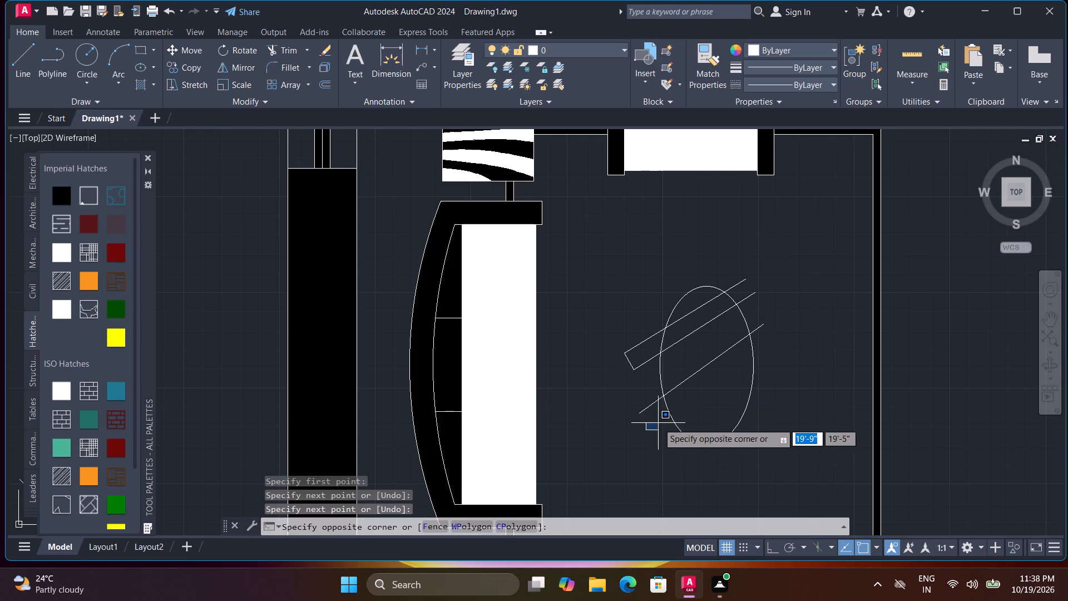
pyautogui.press('space')
pyautogui.press('space')
pyautogui.click(647, 426)
pyautogui.press('space')
pyautogui.click(647, 426)
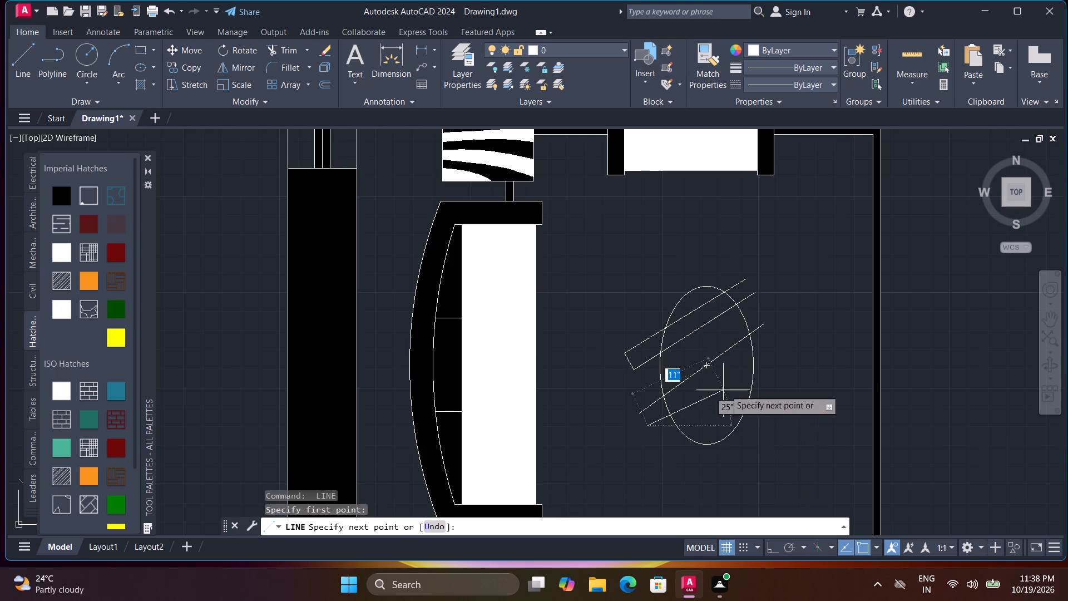
pyautogui.click(773, 333)
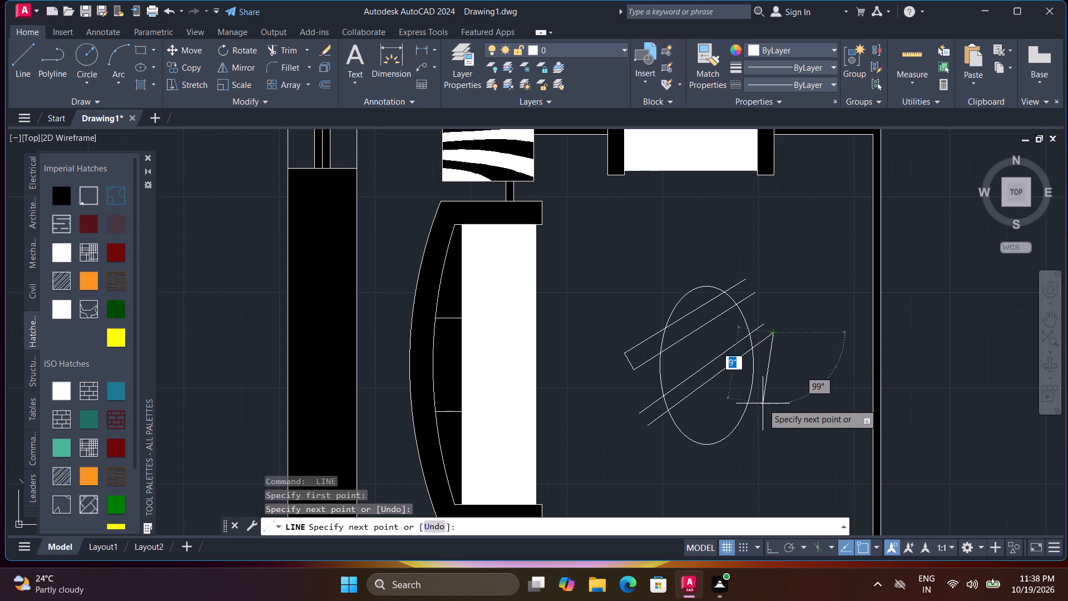
pyautogui.press('space')
# Draw a third pair of closely spaced slanted lines across the lower part of the ellipse.
pyautogui.press('space')
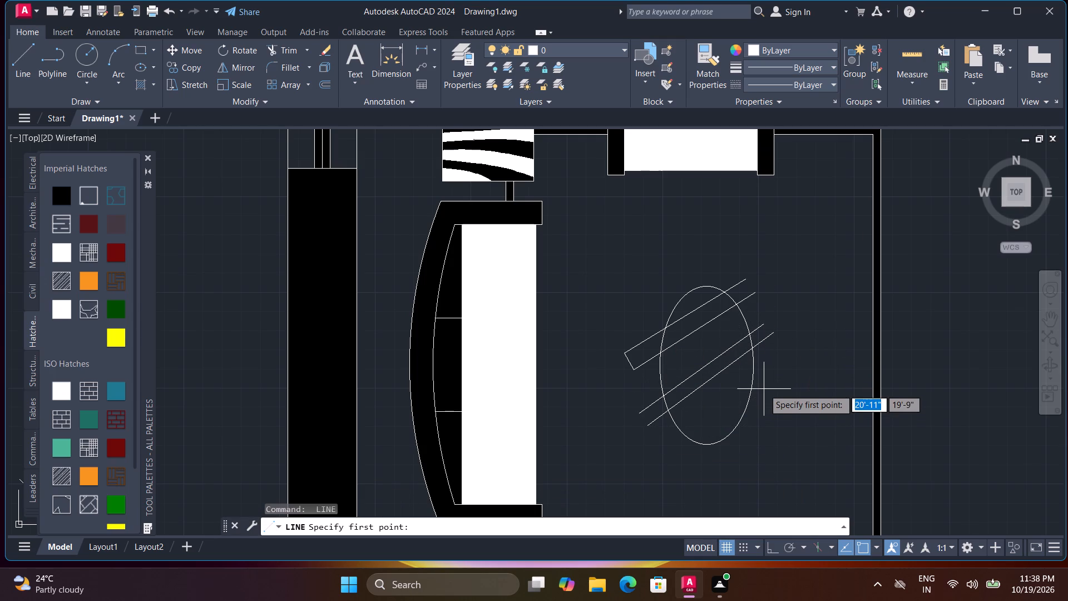
pyautogui.click(764, 383)
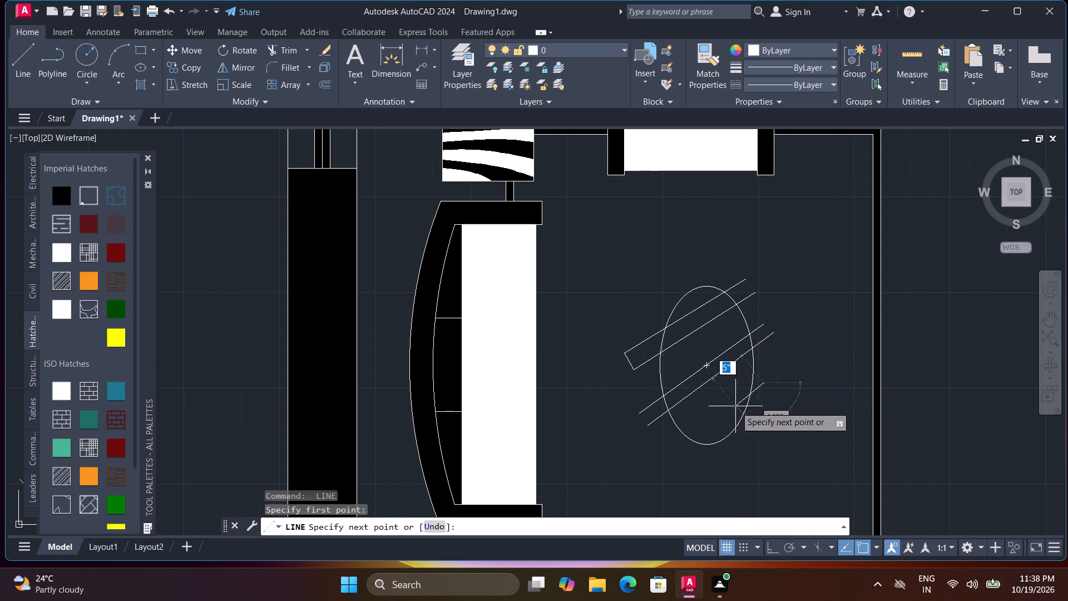
pyautogui.click(657, 449)
pyautogui.press('space')
pyautogui.press('space')
pyautogui.click(666, 456)
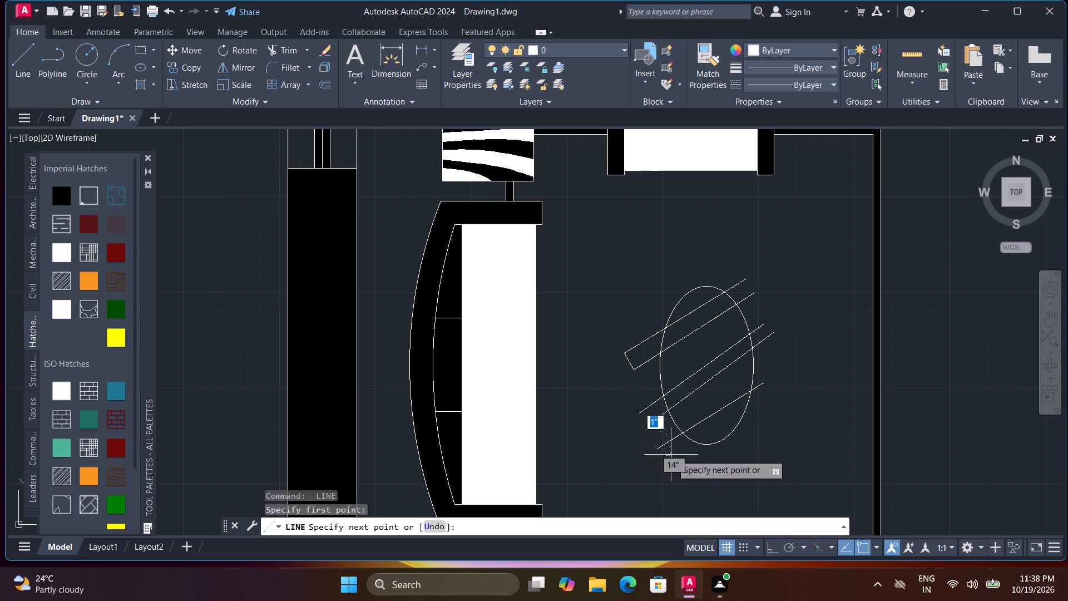
pyautogui.click(783, 384)
pyautogui.press('space')
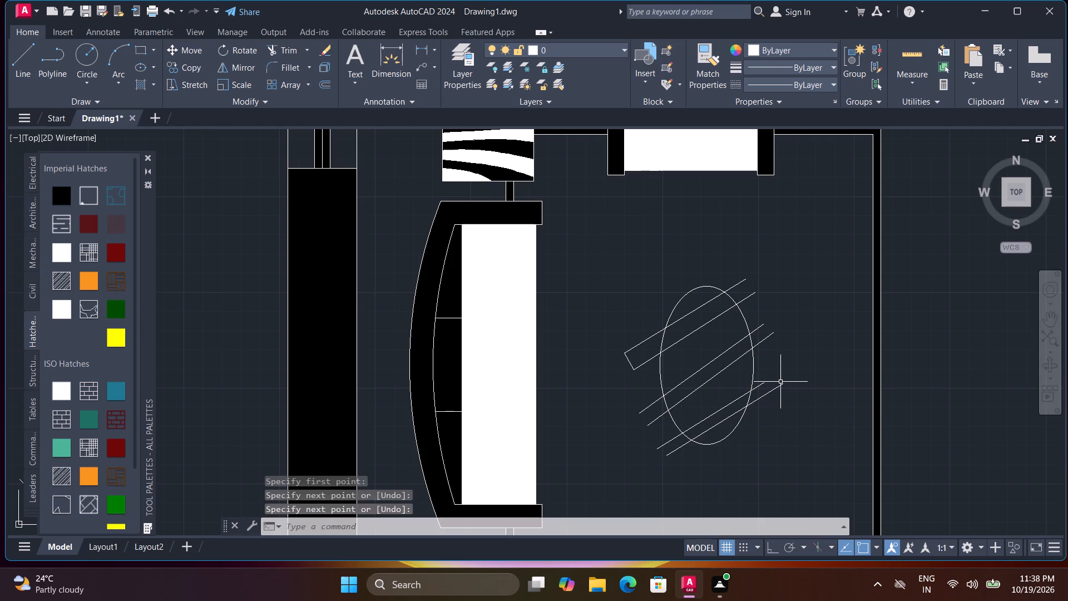
# Trim all slanted line ends outside the ellipse on both sides and remove the short joining segment.
pyautogui.press('t')
pyautogui.write('r')
pyautogui.press('space')
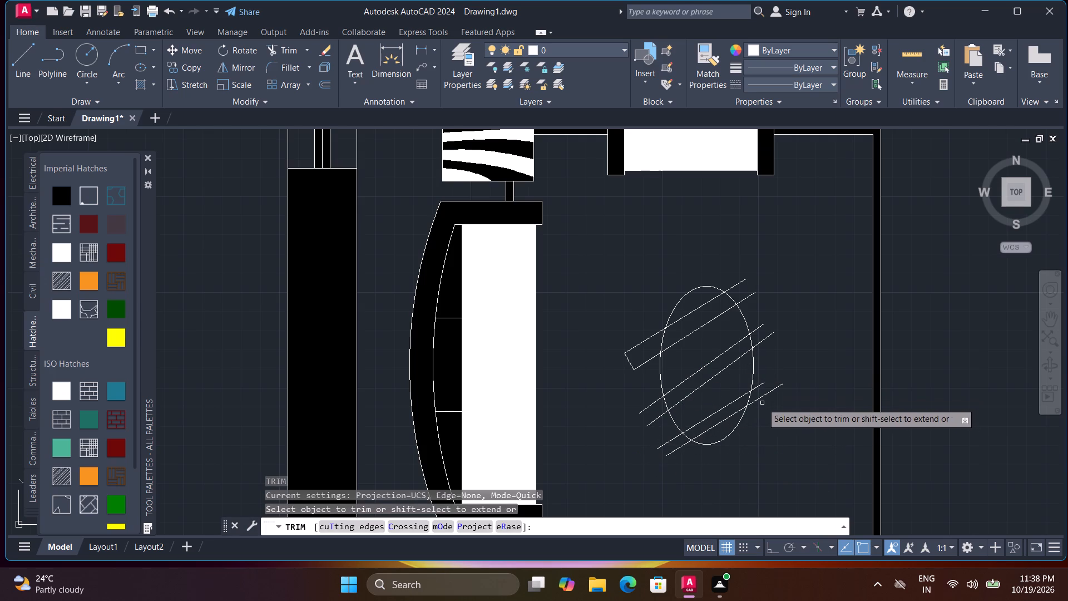
pyautogui.moveTo(761, 407); pyautogui.dragTo(728, 284)
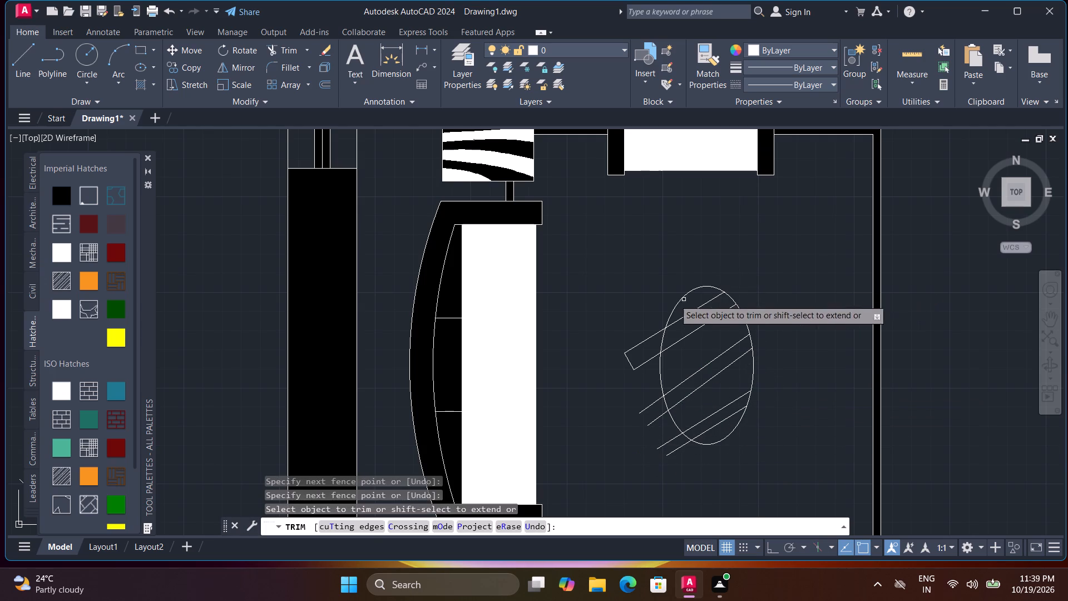
pyautogui.moveTo(647, 316); pyautogui.dragTo(683, 459)
pyautogui.click(632, 368)
pyautogui.press('Escape')
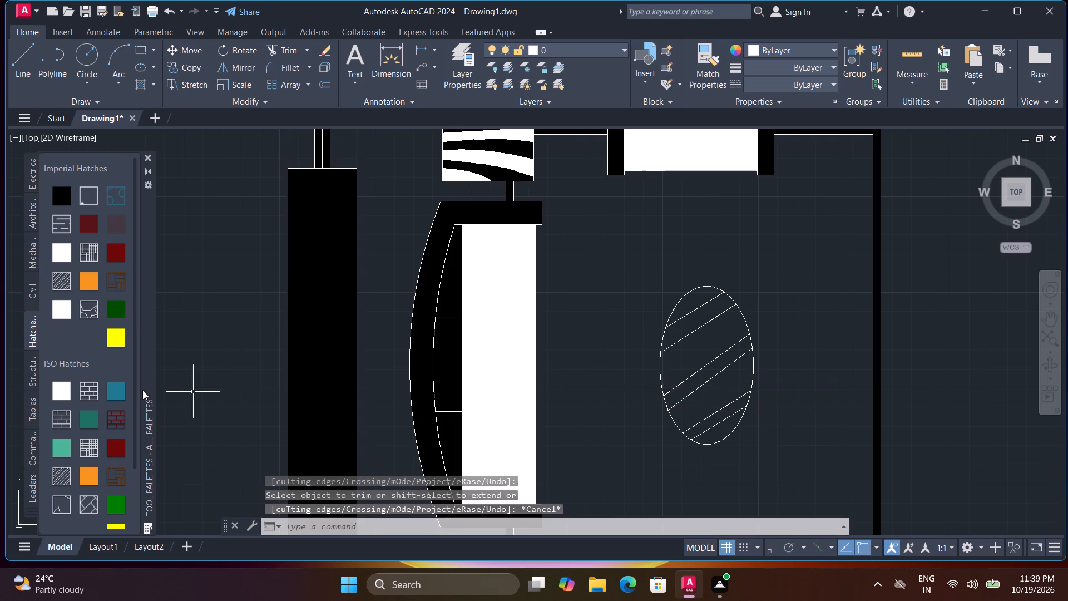
# Fill the three slanted bands inside the oval centre table with solid black hatch.
pyautogui.click(59, 389)
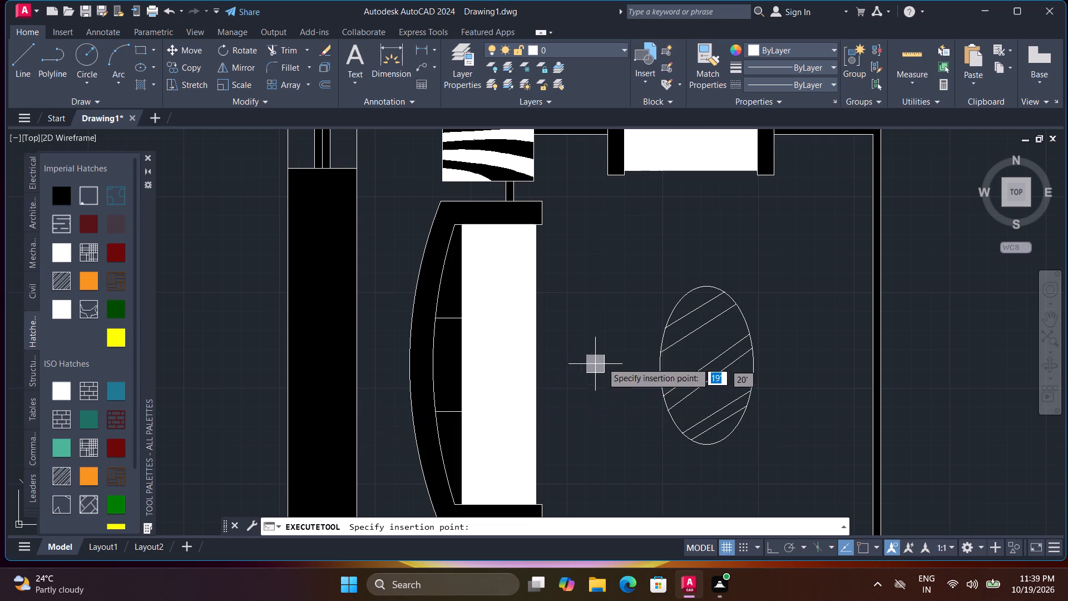
pyautogui.click(704, 322)
pyautogui.press('space')
pyautogui.click(716, 374)
pyautogui.press('space')
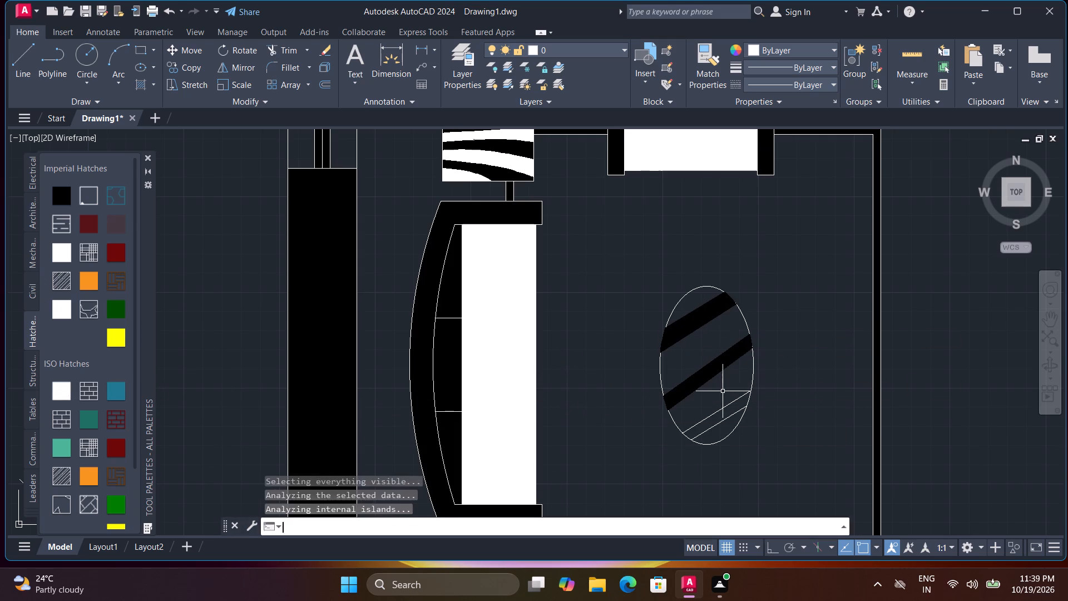
pyautogui.click(720, 418)
pyautogui.scroll(-2, 724, 420)
pyautogui.press('space')
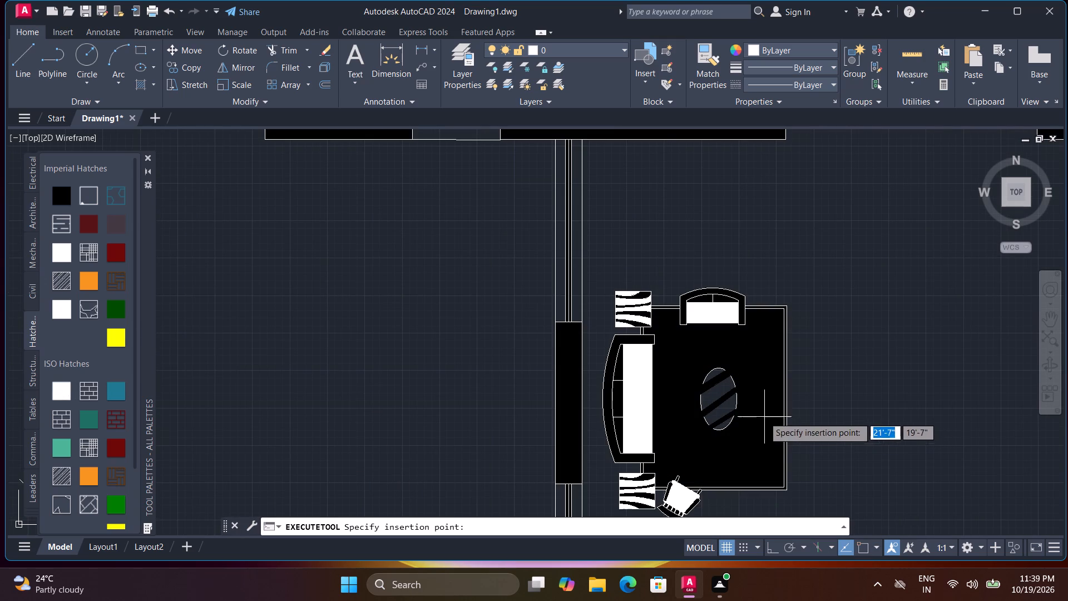
pyautogui.press('space')
pyautogui.scroll(-2, 882, 364)
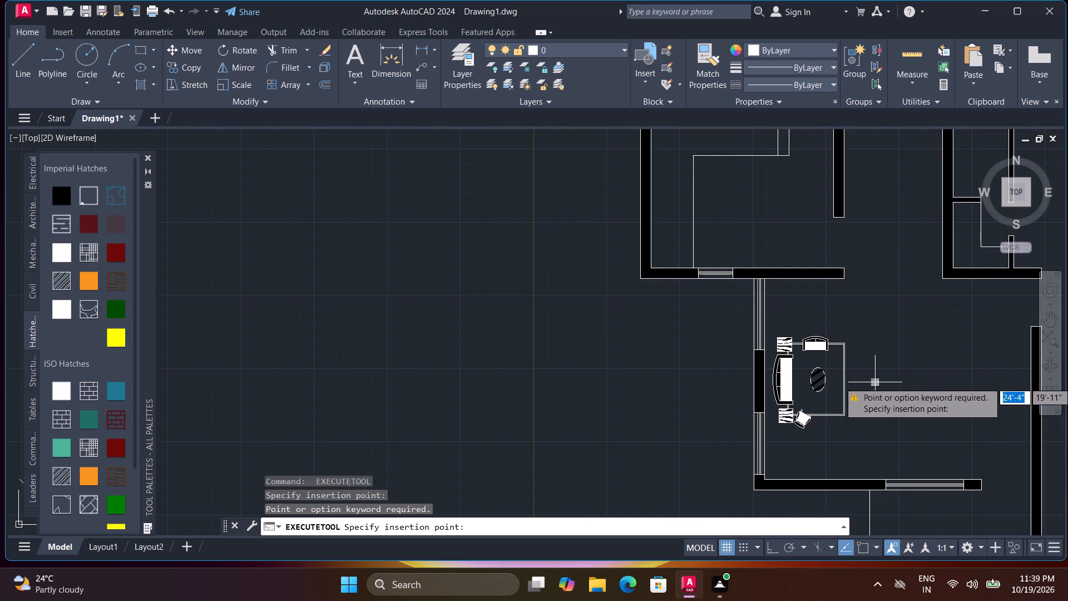
pyautogui.press('Escape')
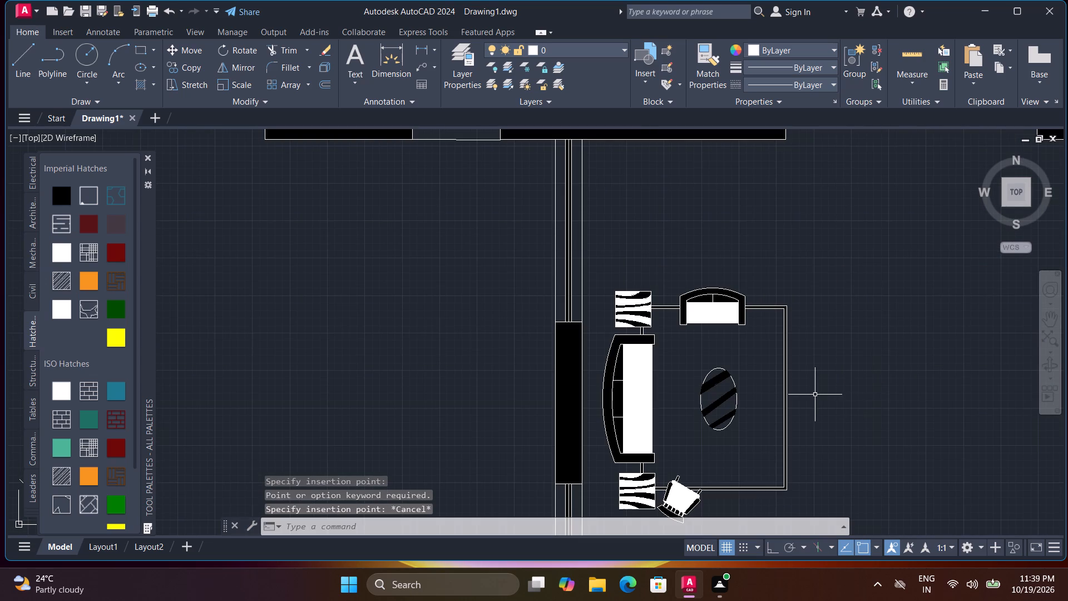
# Copy the oval centre table's outline, using a base point on its lower edge as the displacement.
pyautogui.scroll(4, 682, 395)
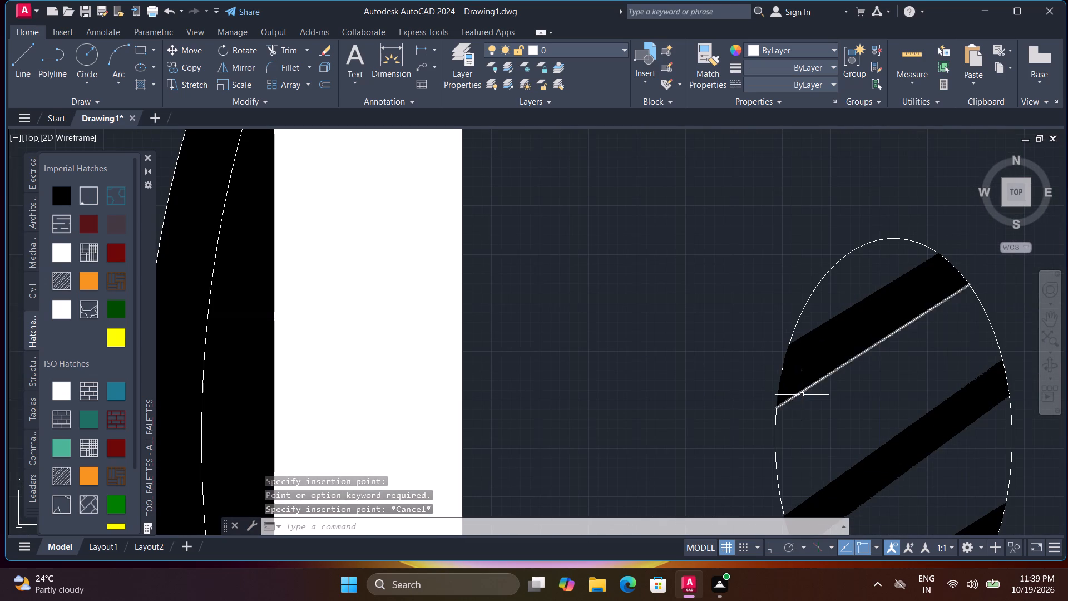
pyautogui.press('Escape')
pyautogui.press('Escape')
pyautogui.press('Escape')
pyautogui.press('Escape')
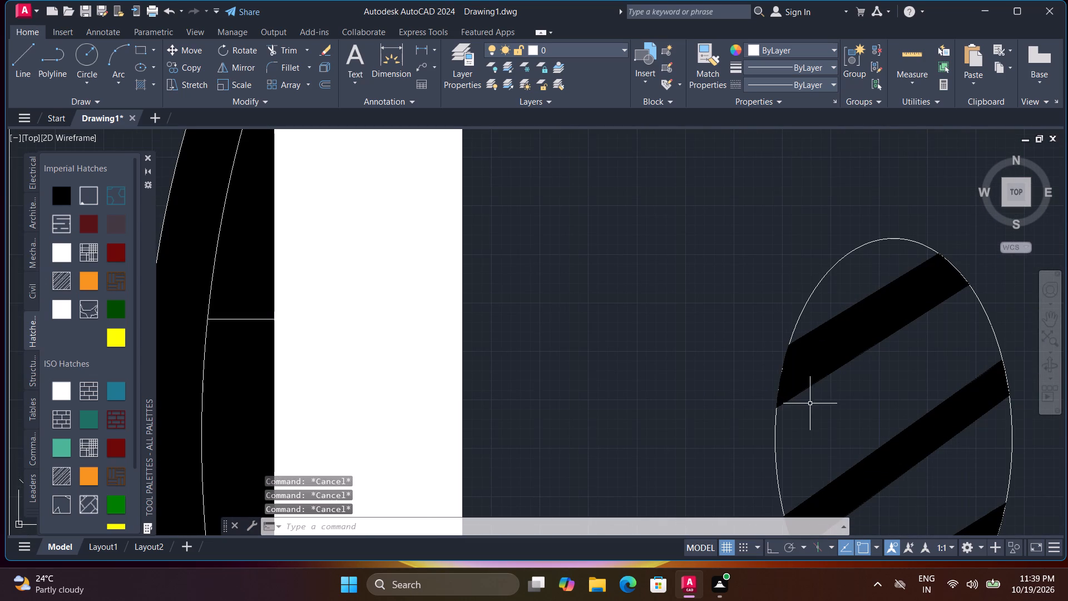
pyautogui.moveTo(813, 407); pyautogui.dragTo(720, 340, button='middle')
pyautogui.scroll(-1, 705, 338)
pyautogui.click(690, 360)
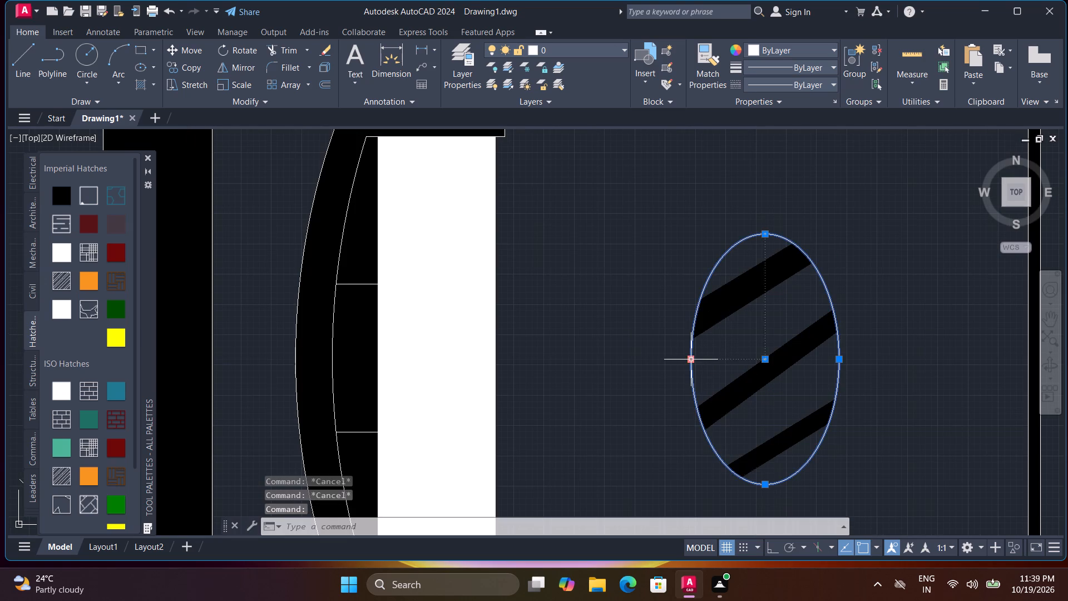
pyautogui.press('v')
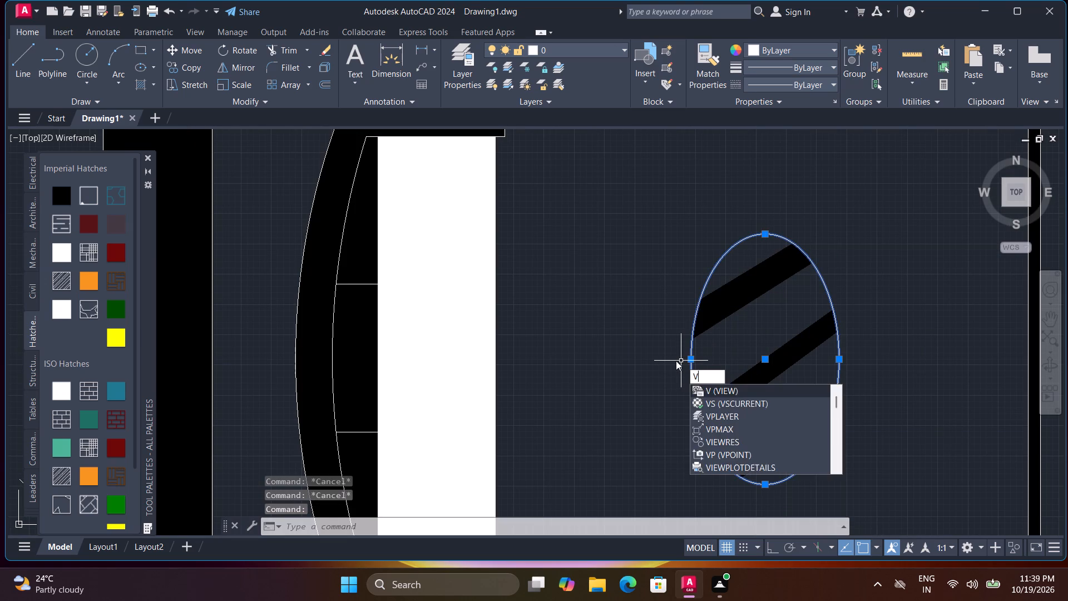
pyautogui.press('BackSpace')
pyautogui.write('co')
pyautogui.press('space')
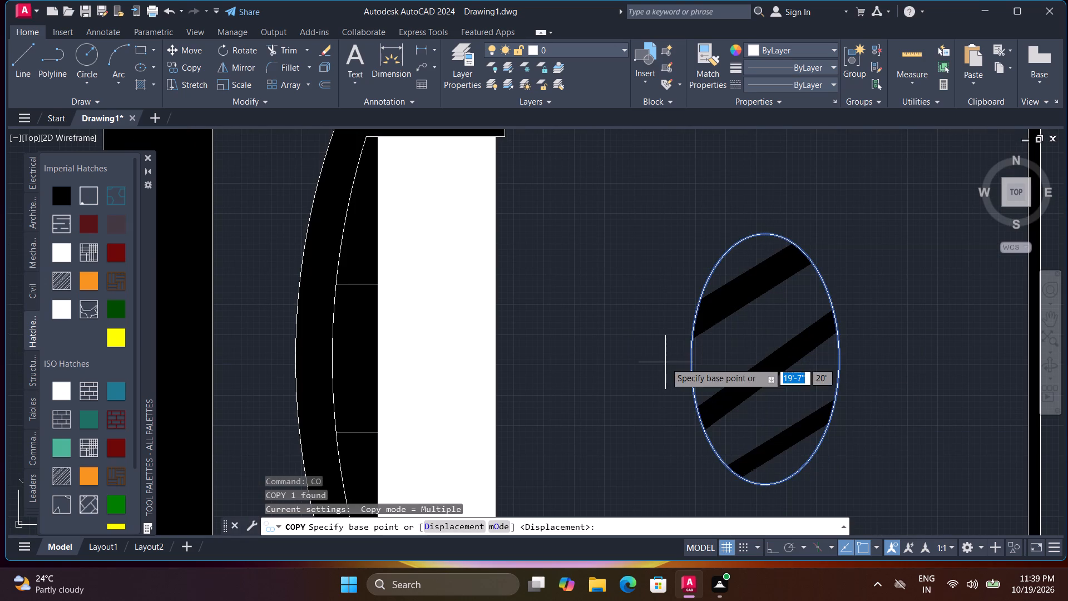
pyautogui.click(696, 405)
pyautogui.press('space')
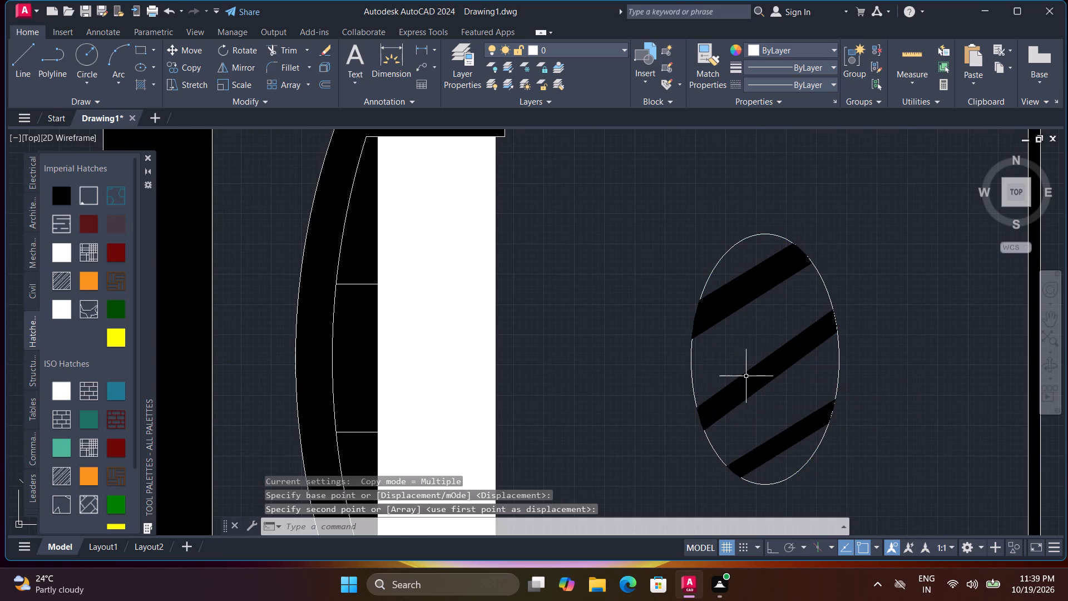
# Copy the oval table outline from its centre back onto the same centre.
pyautogui.press('space')
pyautogui.click(694, 387)
pyautogui.press('space')
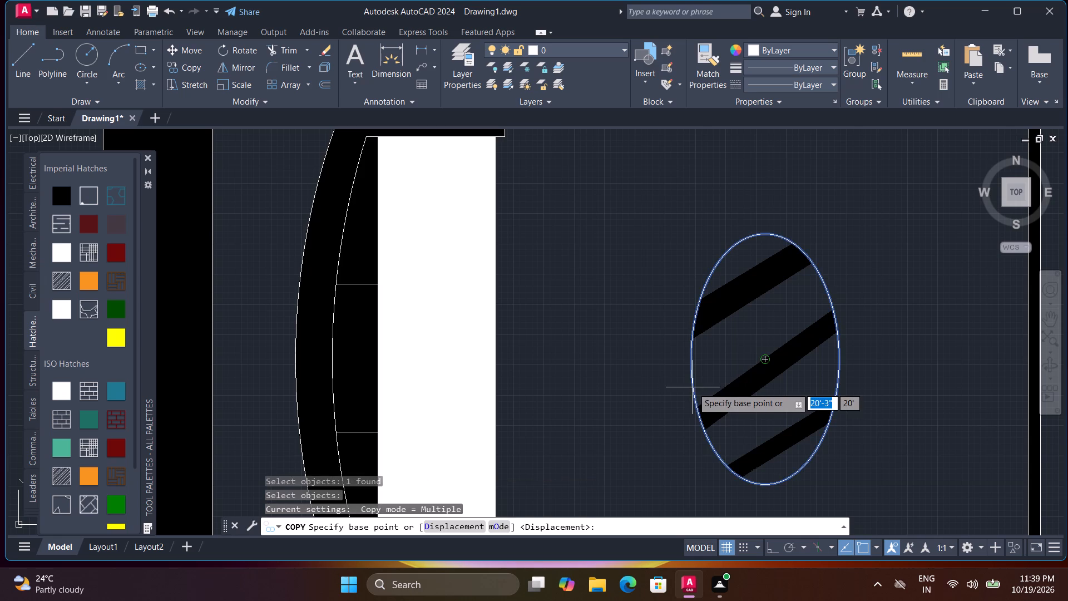
pyautogui.click(765, 360)
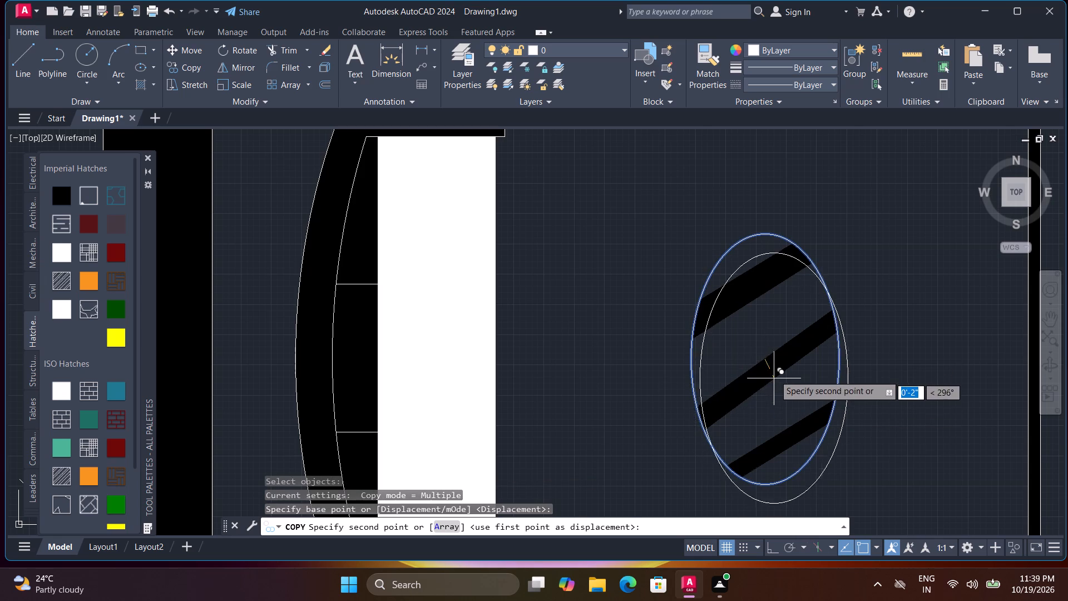
pyautogui.click(765, 361)
pyautogui.scroll(-2, 770, 370)
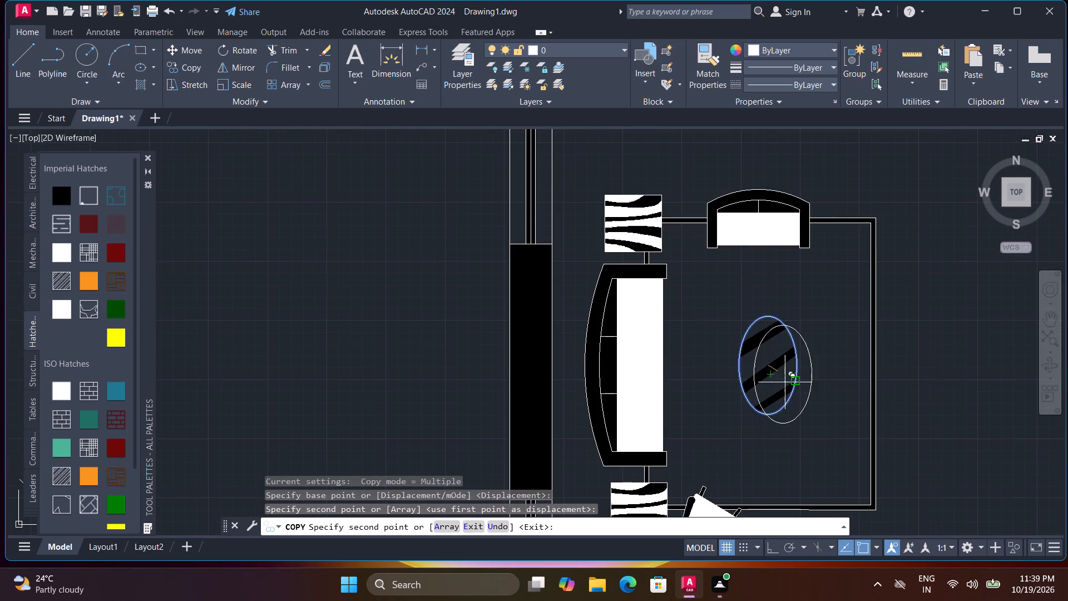
pyautogui.press('space')
# Insert the Door - Imperial block in the empty area outside the living room and close the tool palettes.
pyautogui.scroll(-1, 817, 374)
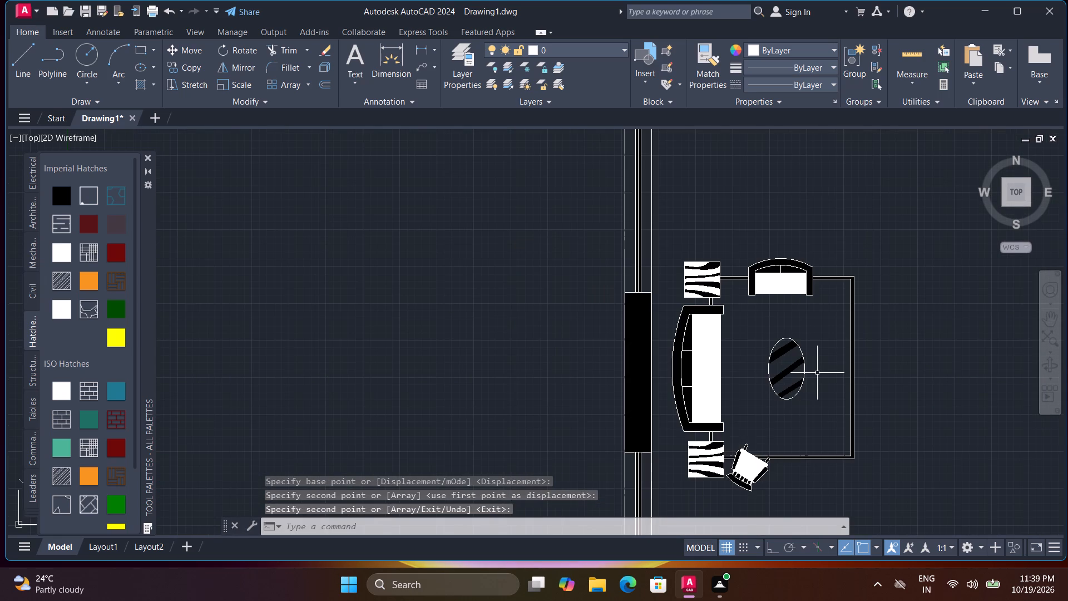
pyautogui.moveTo(818, 371); pyautogui.dragTo(743, 258, button='middle')
pyautogui.moveTo(739, 254); pyautogui.dragTo(728, 242, button='middle')
pyautogui.scroll(-1, 750, 370)
pyautogui.scroll(-1, 837, 408)
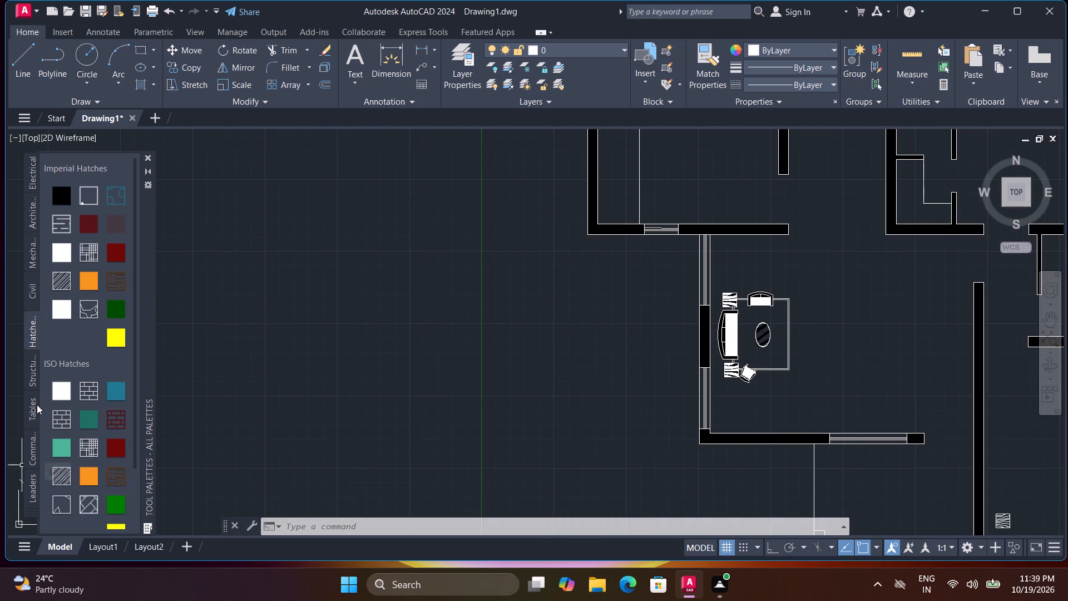
pyautogui.click(28, 232)
pyautogui.click(30, 223)
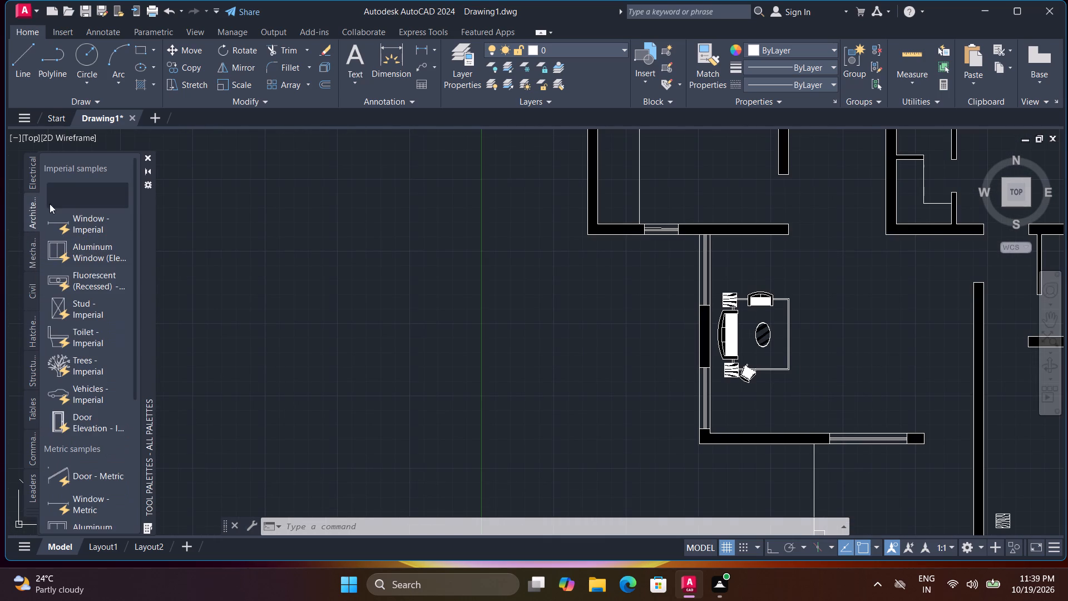
pyautogui.moveTo(54, 202); pyautogui.dragTo(548, 310)
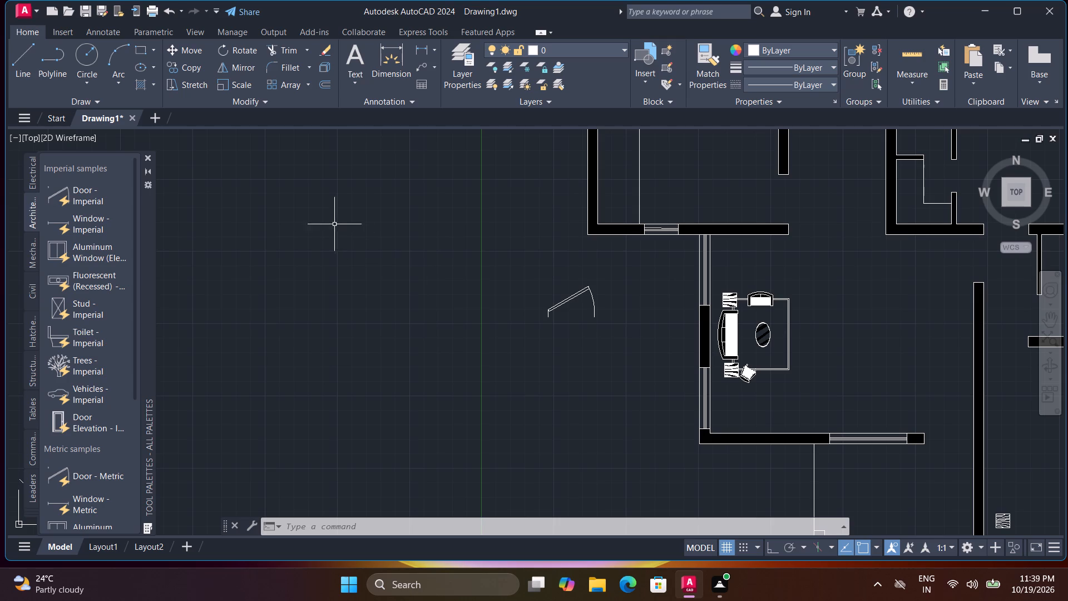
pyautogui.hotkey('ctrl', '3')
# Set the inserted door block to fully open, with its leaf perpendicular to the doorway.
pyautogui.moveTo(573, 307); pyautogui.dragTo(568, 298)
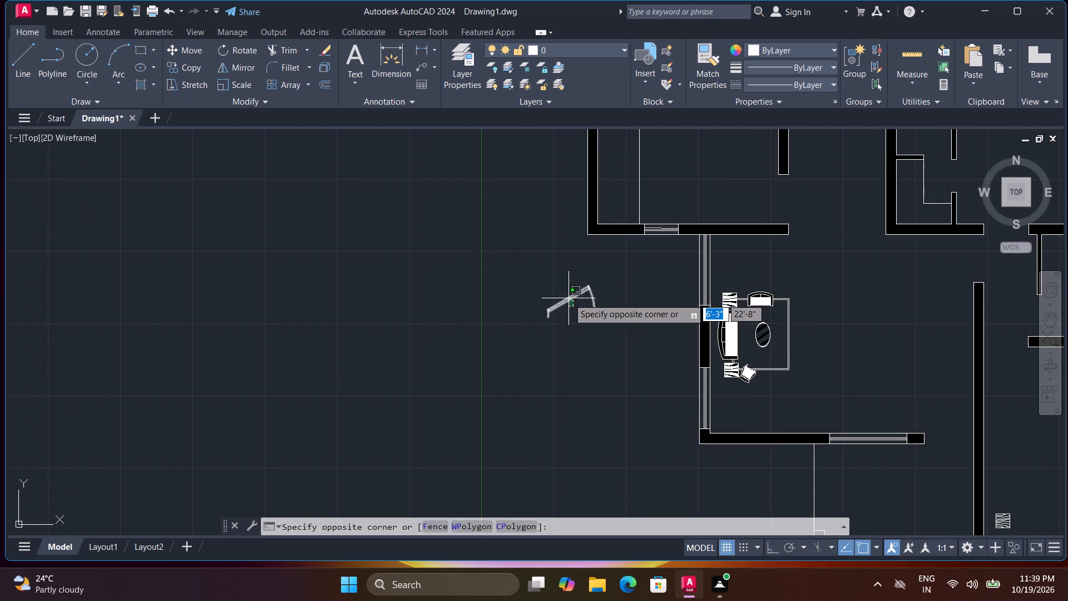
pyautogui.click(568, 301)
pyautogui.click(557, 306)
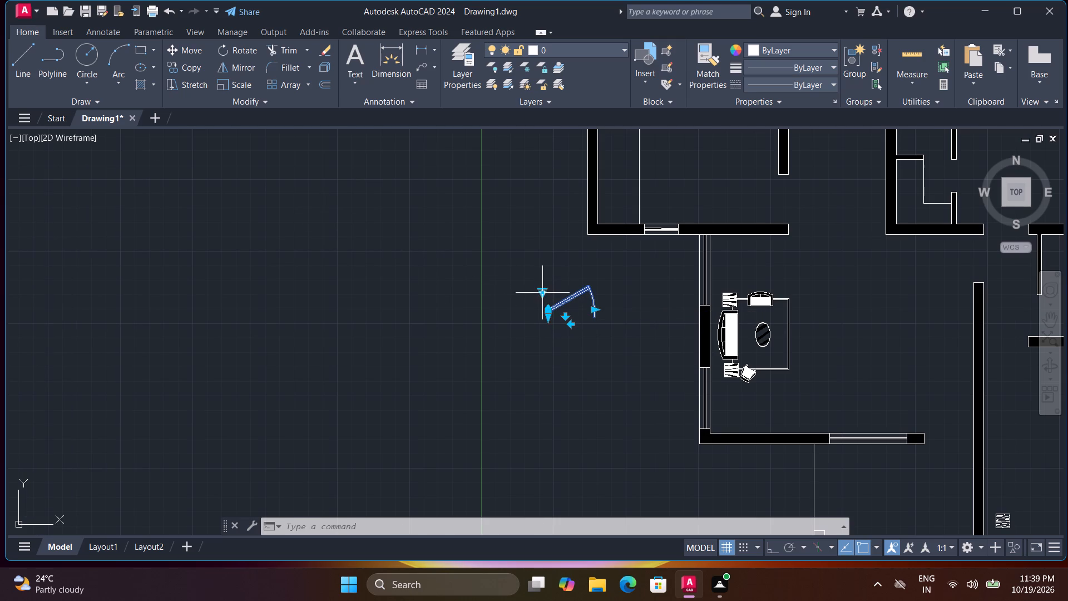
pyautogui.click(545, 294)
pyautogui.click(571, 343)
pyautogui.scroll(-2, 570, 320)
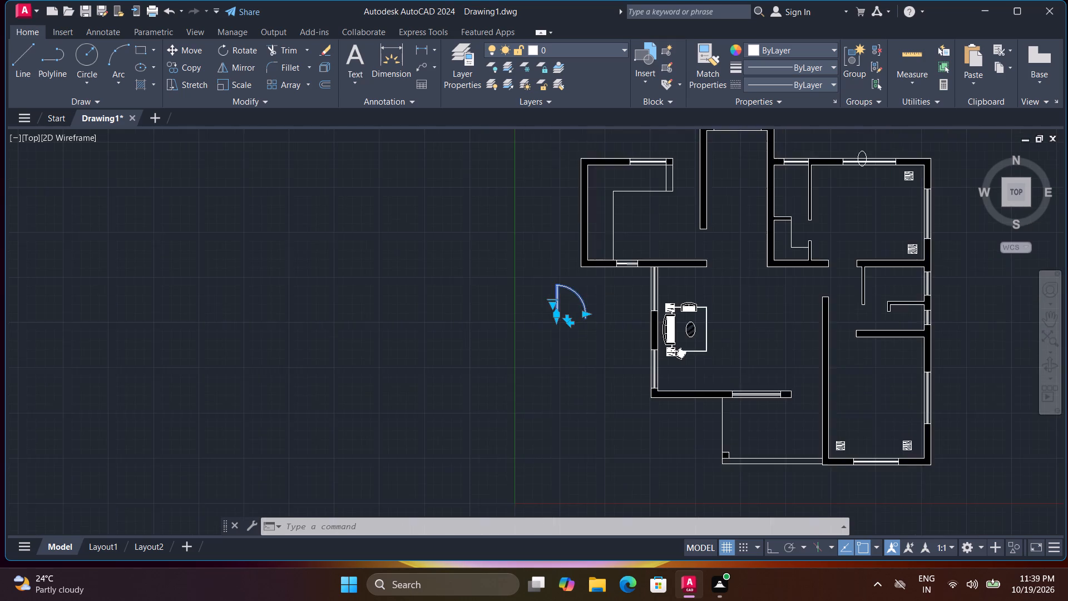
pyautogui.press('space')
# Move the door by its hinge corner to the midpoint of the wall end beside the living room's front window.
pyautogui.scroll(2, 557, 324)
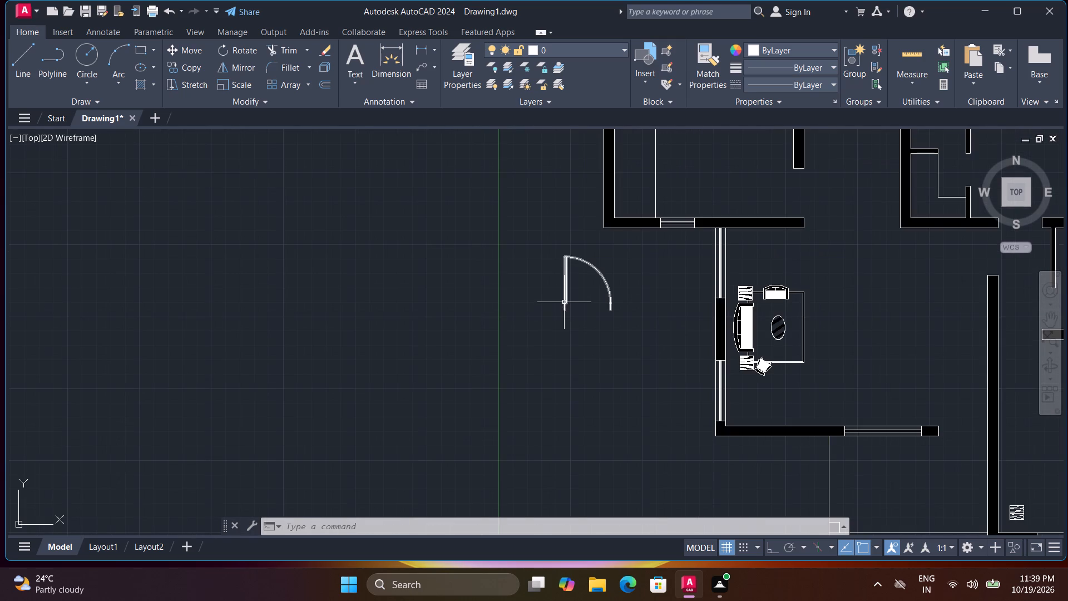
pyautogui.write('m')
pyautogui.press('space')
pyautogui.click(564, 302)
pyautogui.press('space')
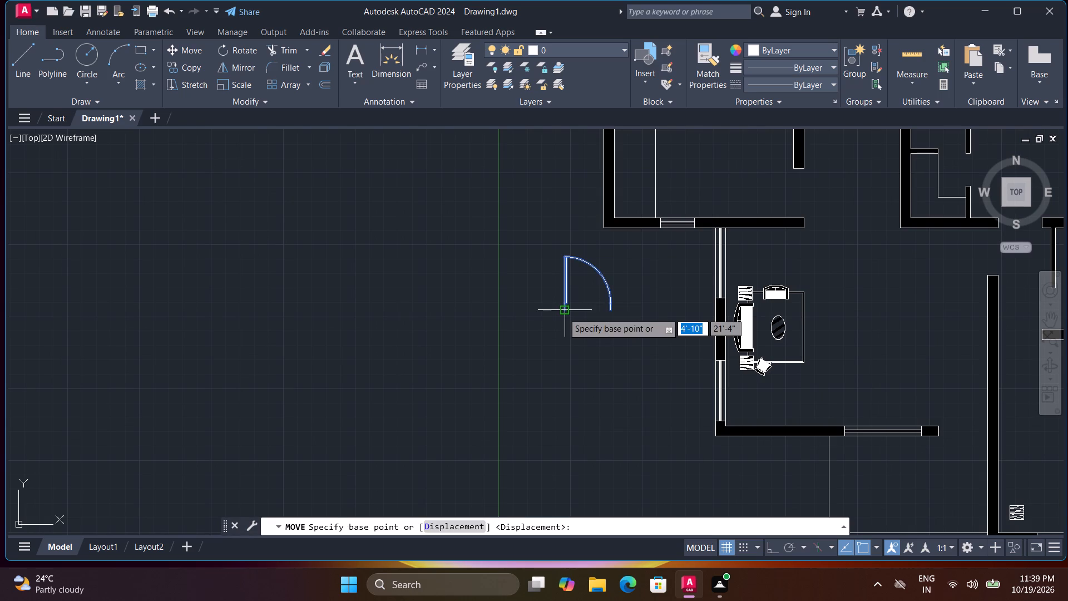
pyautogui.click(563, 312)
pyautogui.scroll(1, 945, 439)
pyautogui.moveTo(946, 439); pyautogui.dragTo(746, 393, button='middle')
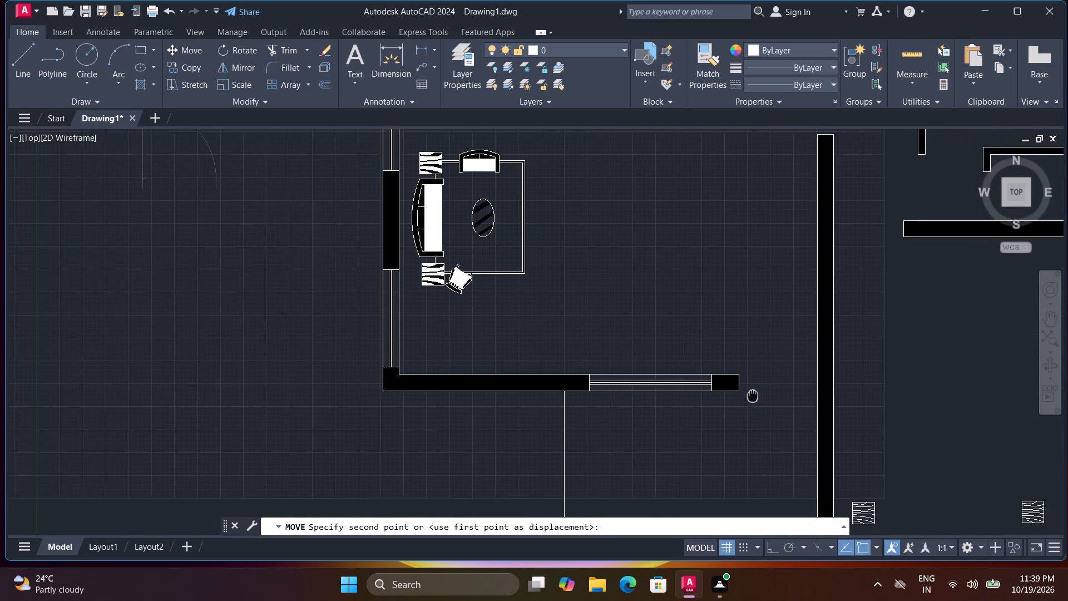
pyautogui.scroll(3, 744, 380)
pyautogui.click(701, 397)
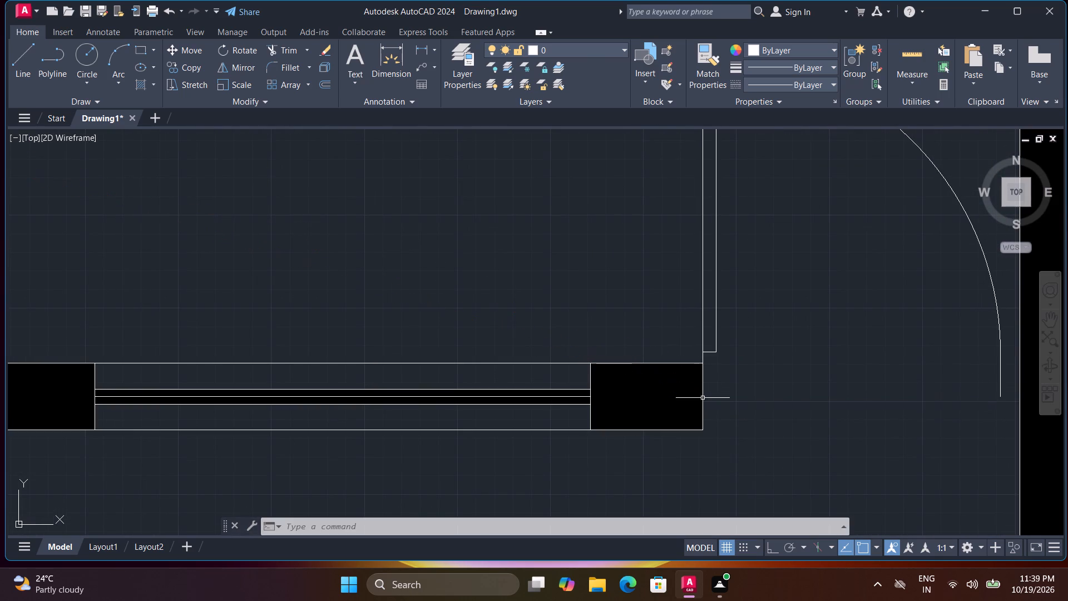
# Copy the entrance door from its hinge corner, placing two copies inside the lower bedroom across the wall.
pyautogui.scroll(-3, 720, 406)
pyautogui.press('c')
pyautogui.press('o')
pyautogui.press('space')
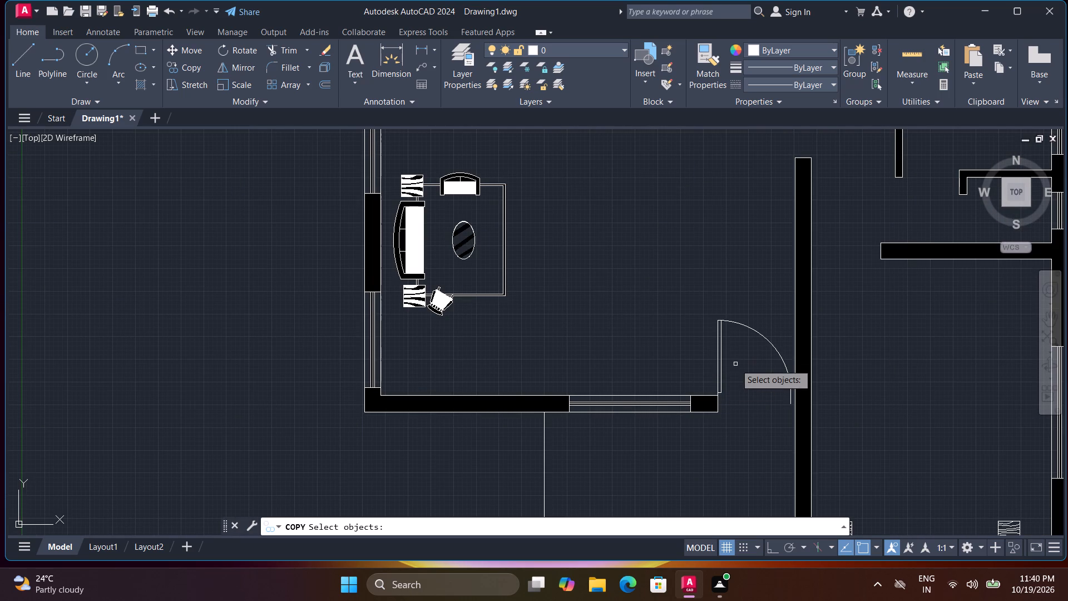
pyautogui.click(718, 368)
pyautogui.press('space')
pyautogui.click(719, 378)
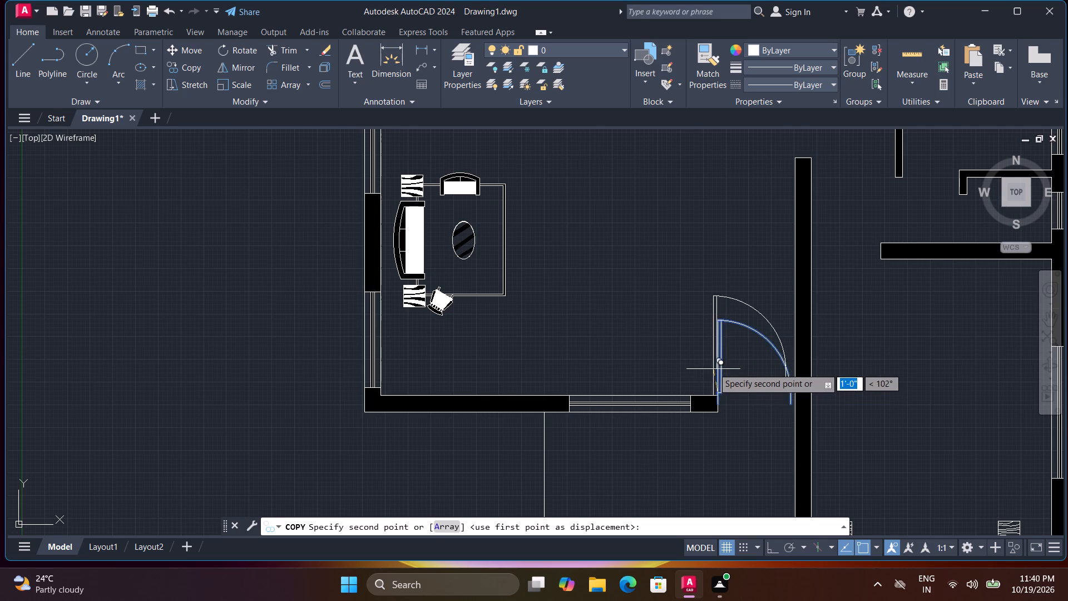
pyautogui.scroll(-2, 713, 362)
pyautogui.moveTo(778, 405); pyautogui.dragTo(787, 386)
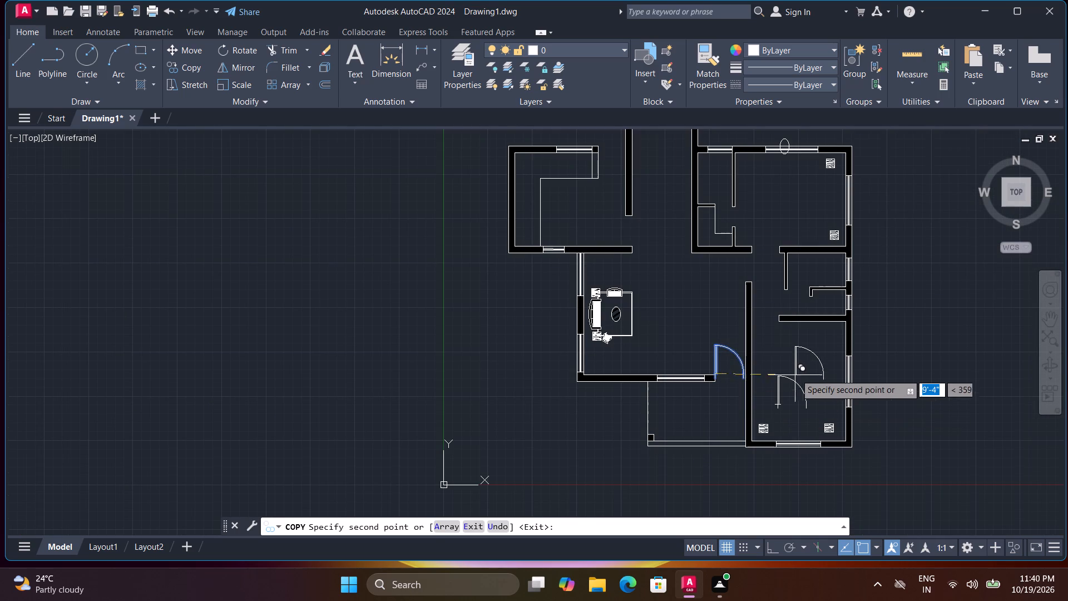
pyautogui.click(773, 356)
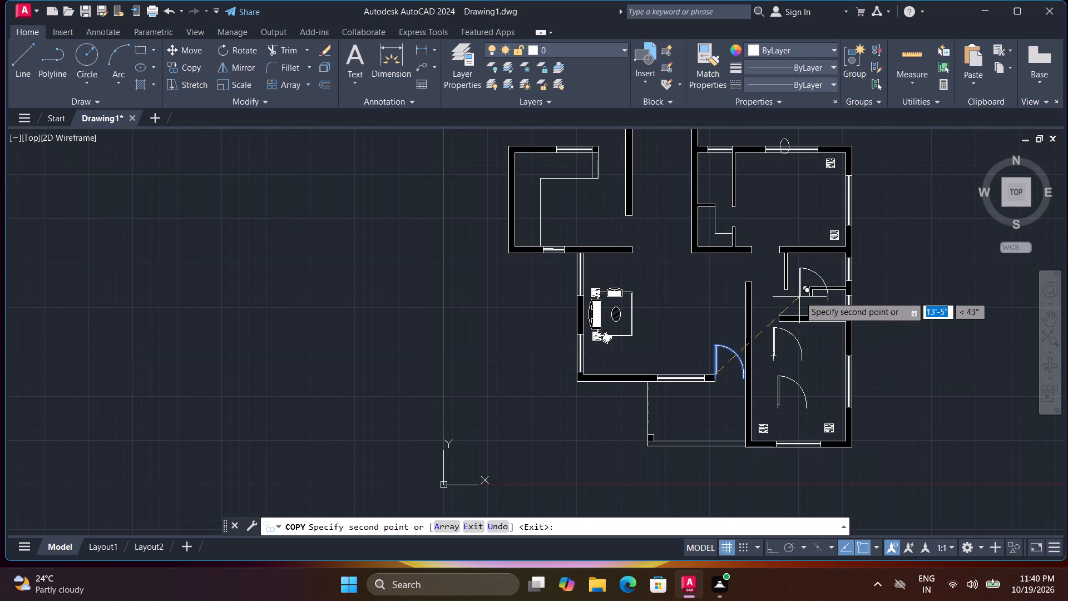
# Place further door copies at the short partition's end in the upper small room and inside the lower small room.
pyautogui.scroll(4, 803, 289)
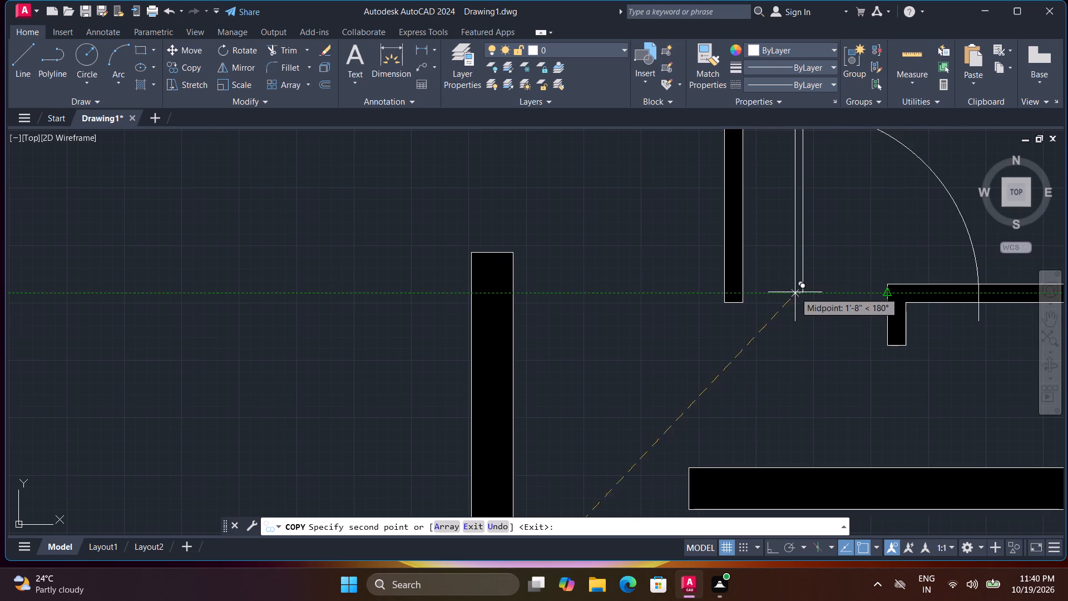
pyautogui.click(739, 290)
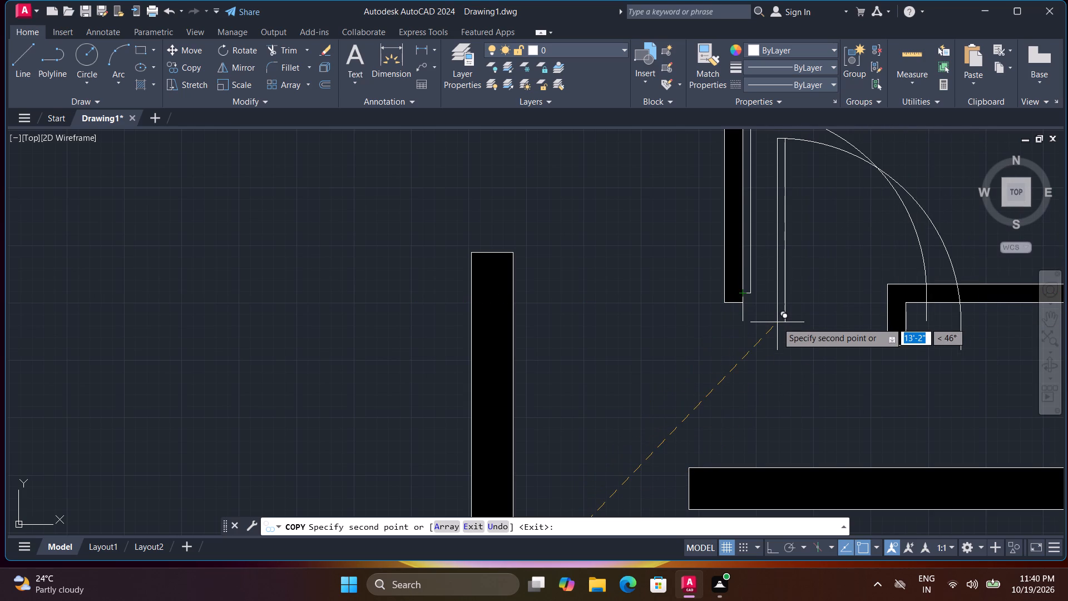
pyautogui.scroll(-2, 775, 324)
pyautogui.click(839, 365)
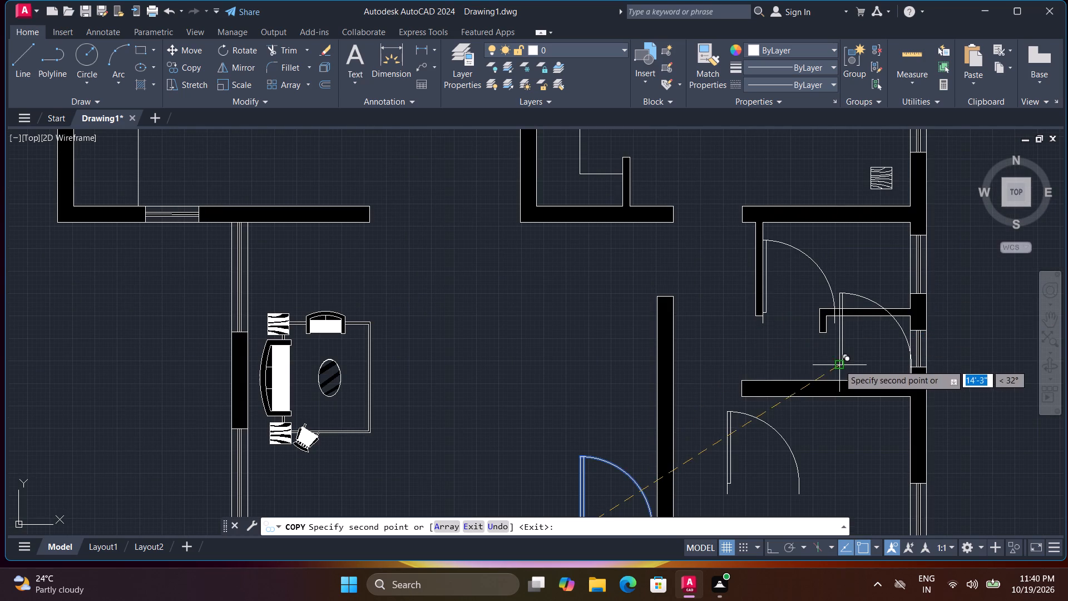
# Place door copies in the upper bedroom, outside above the kitchen, and in the narrow room beside the upper bedroom.
pyautogui.scroll(-2, 754, 343)
pyautogui.click(721, 270)
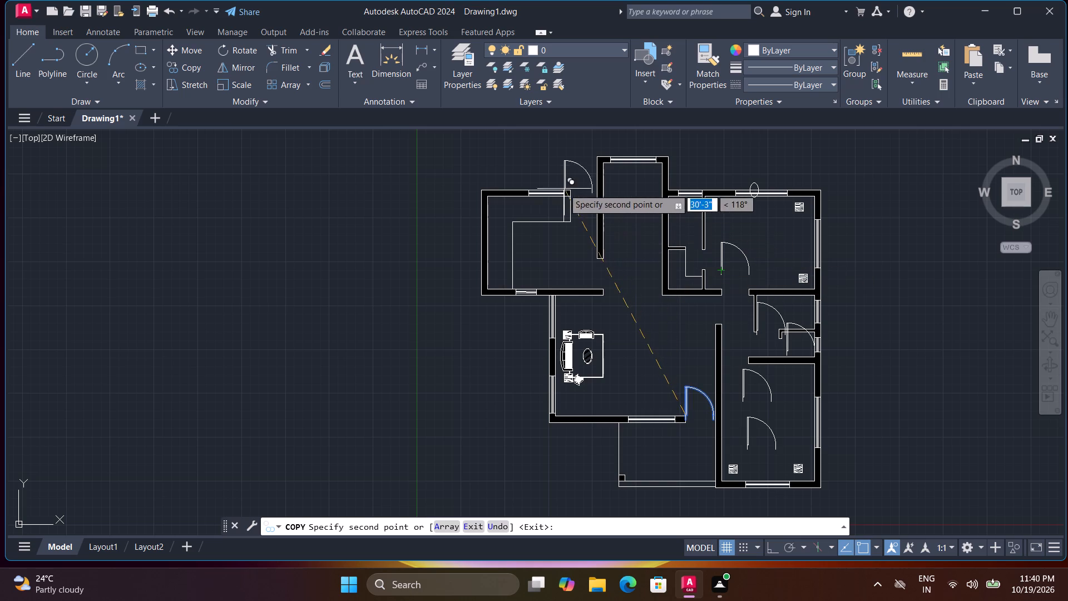
pyautogui.click(557, 168)
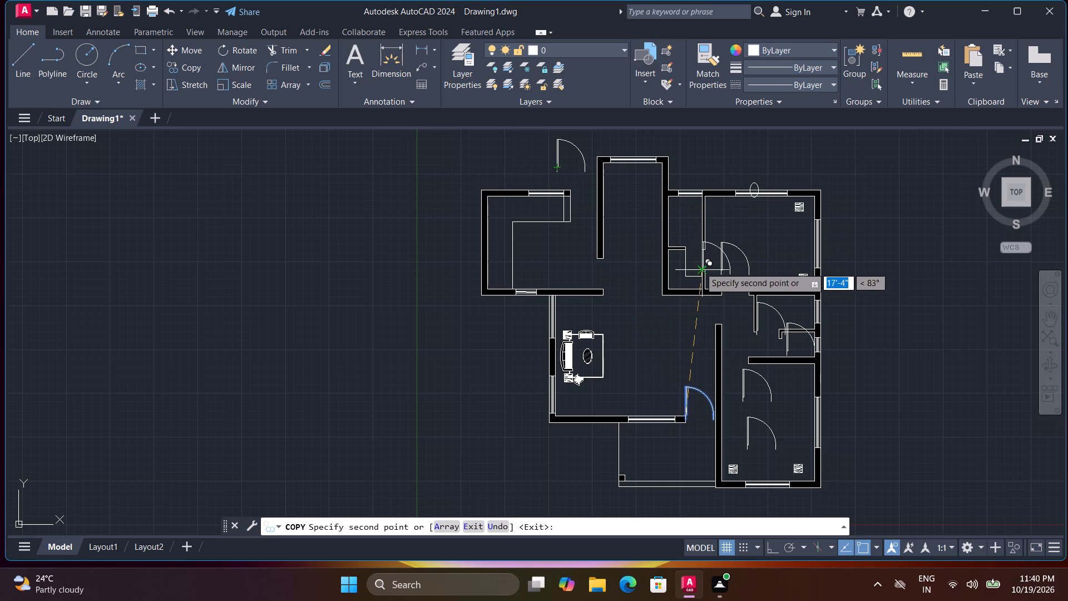
pyautogui.scroll(3, 689, 262)
pyautogui.scroll(-3, 662, 223)
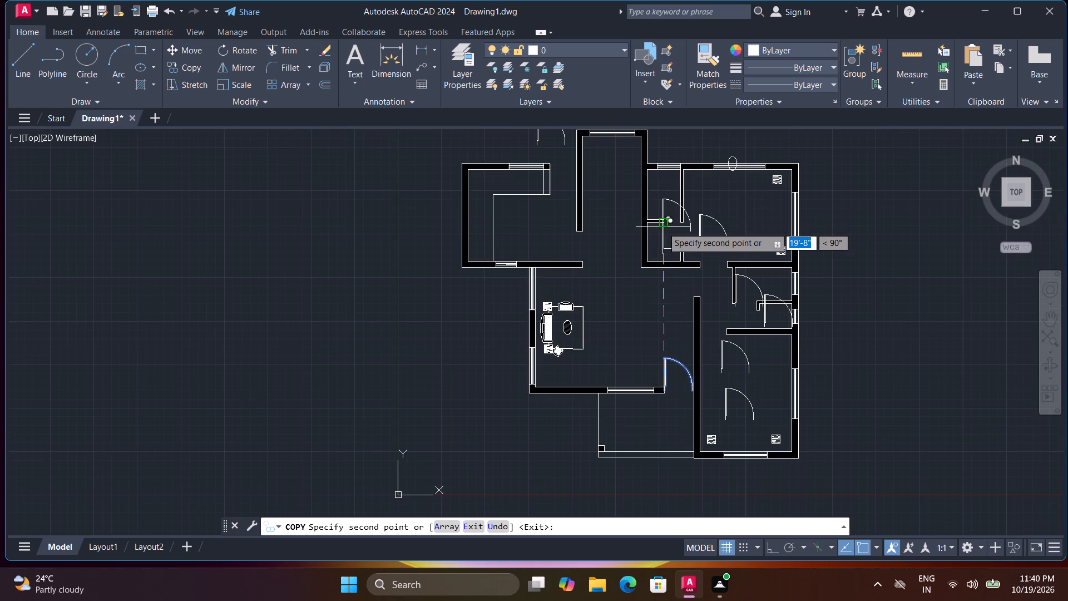
pyautogui.click(655, 207)
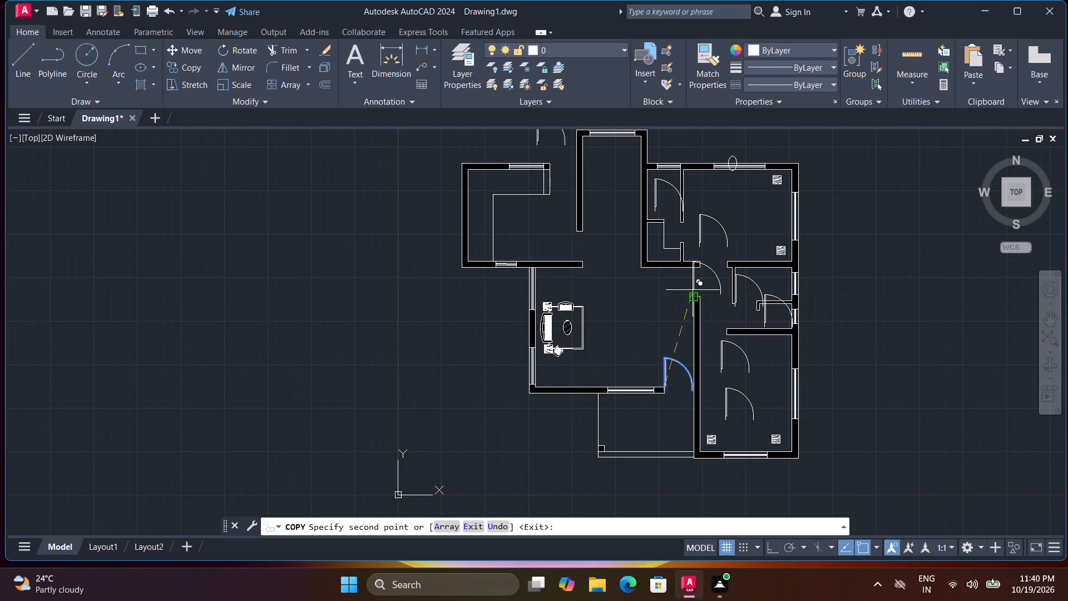
pyautogui.press('space')
# Scale the entrance door beside the living room's front window down to about half size from its hinge point at the wall end.
pyautogui.scroll(2, 679, 370)
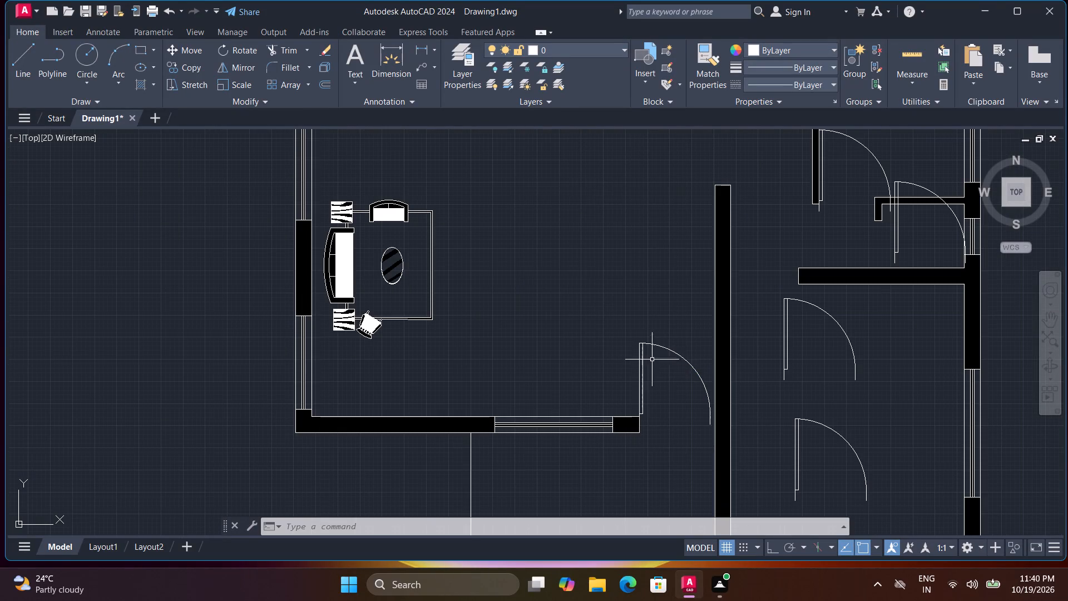
pyautogui.scroll(2, 649, 371)
pyautogui.click(629, 361)
pyautogui.write('sc')
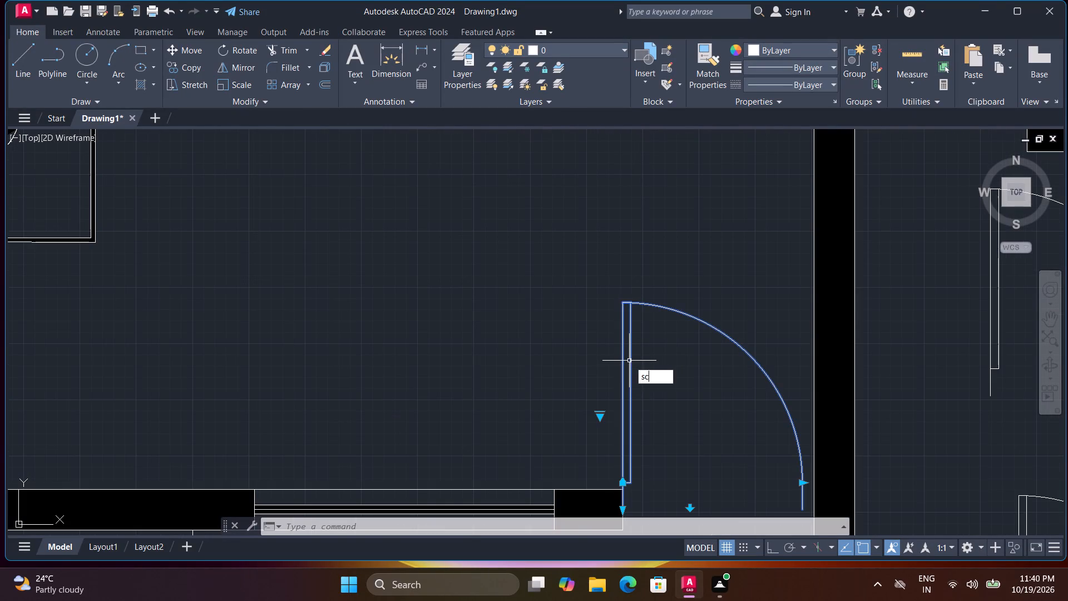
pyautogui.press('space')
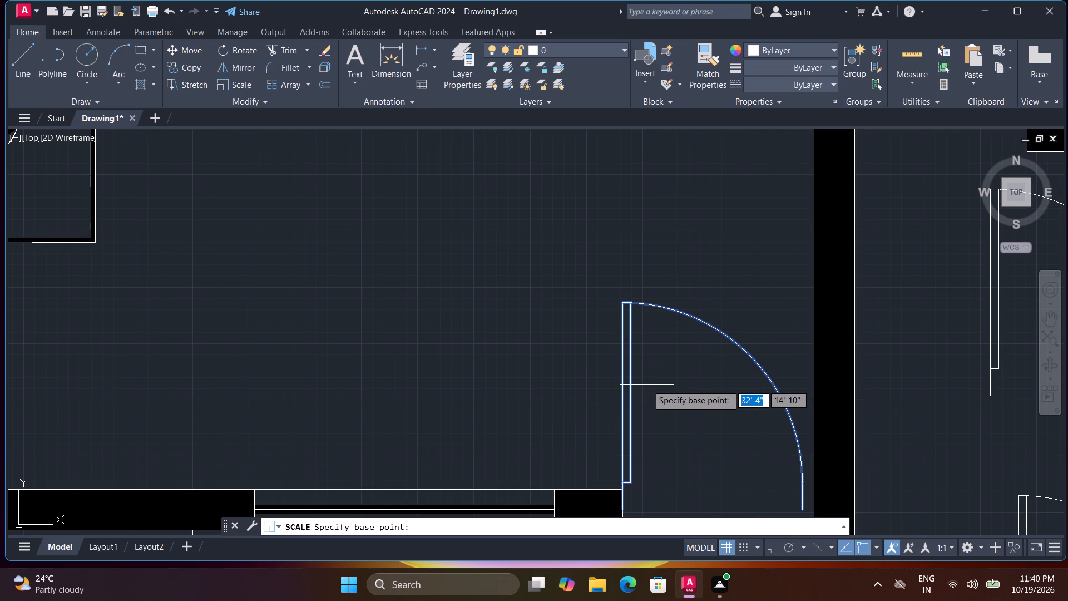
pyautogui.moveTo(676, 388); pyautogui.dragTo(587, 267, button='middle')
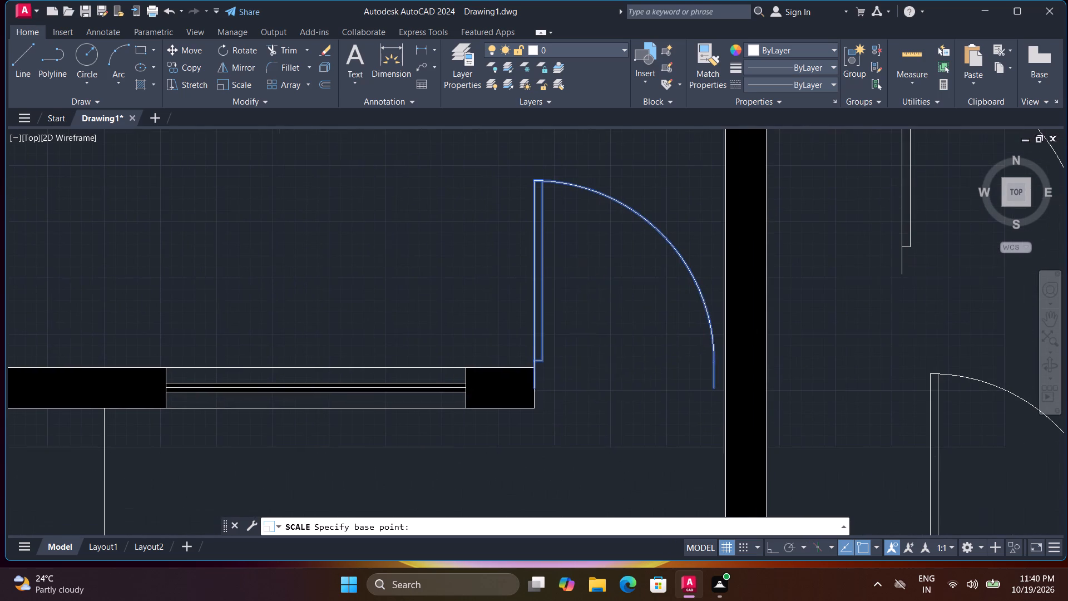
pyautogui.click(537, 391)
pyautogui.click(582, 400)
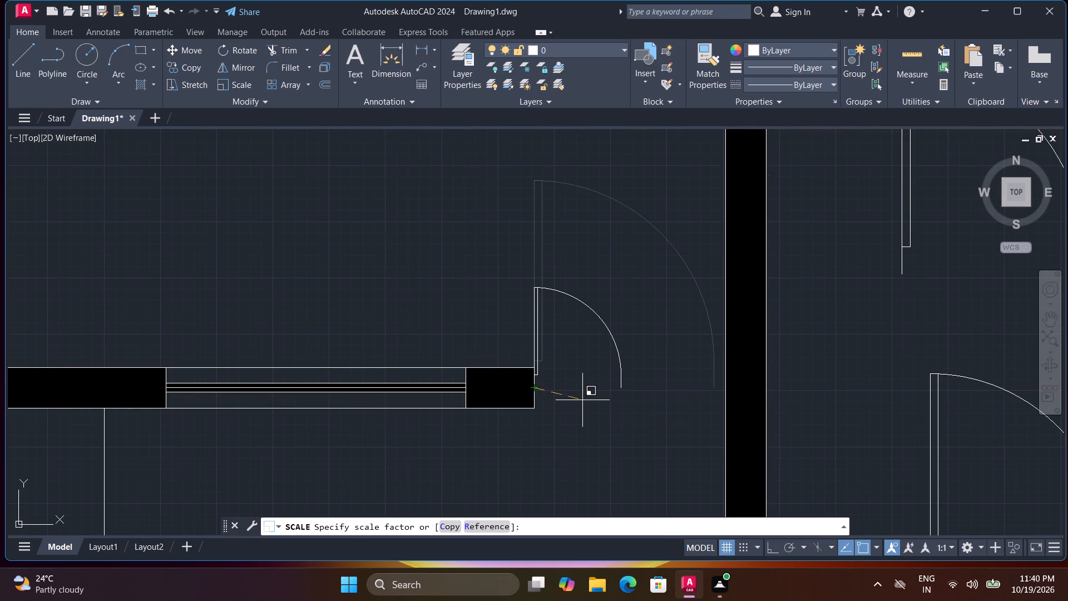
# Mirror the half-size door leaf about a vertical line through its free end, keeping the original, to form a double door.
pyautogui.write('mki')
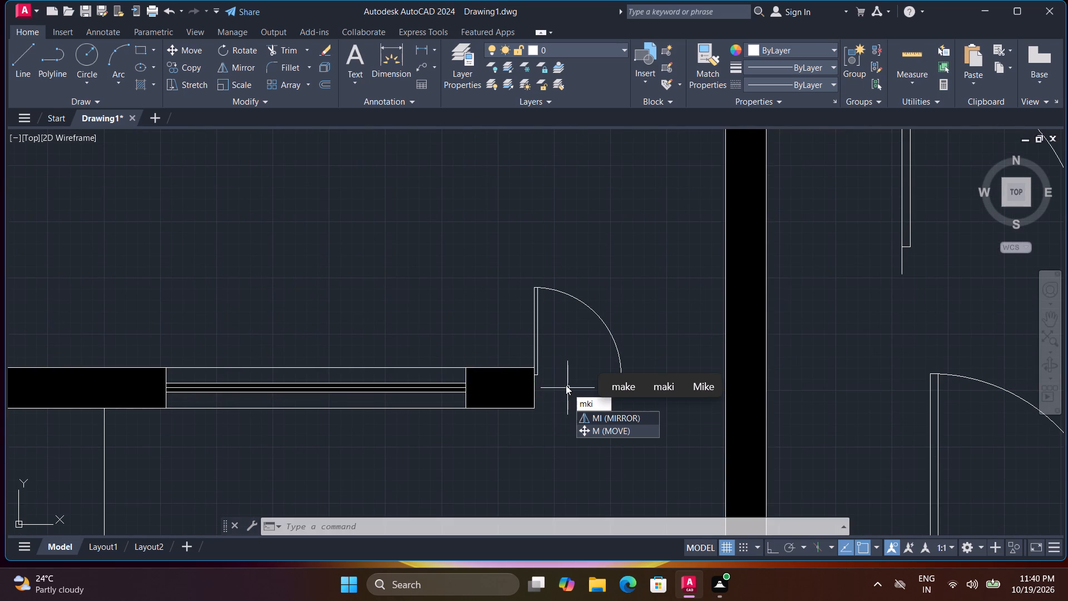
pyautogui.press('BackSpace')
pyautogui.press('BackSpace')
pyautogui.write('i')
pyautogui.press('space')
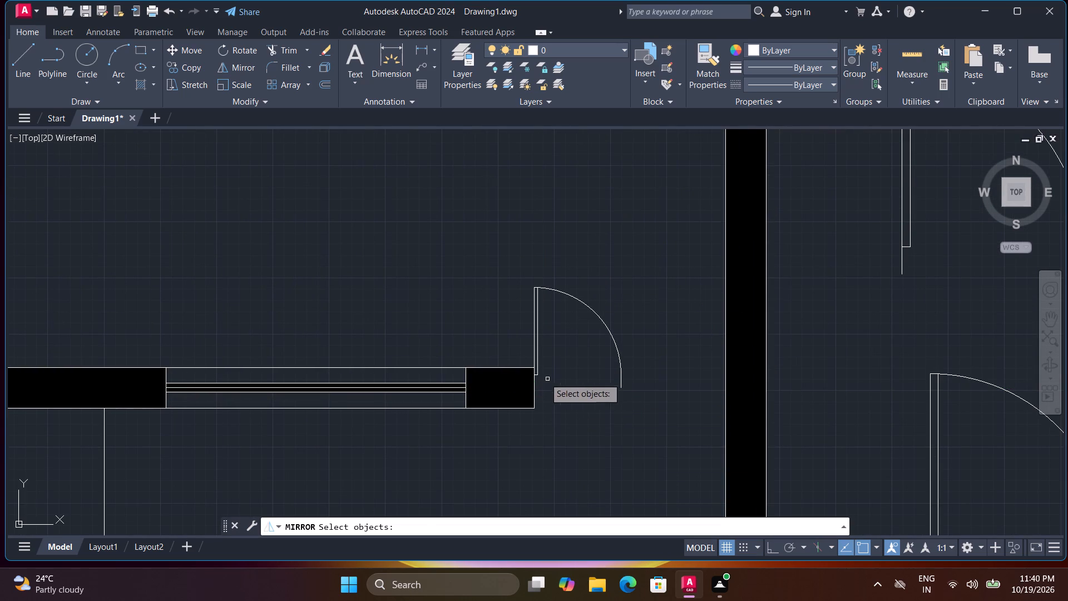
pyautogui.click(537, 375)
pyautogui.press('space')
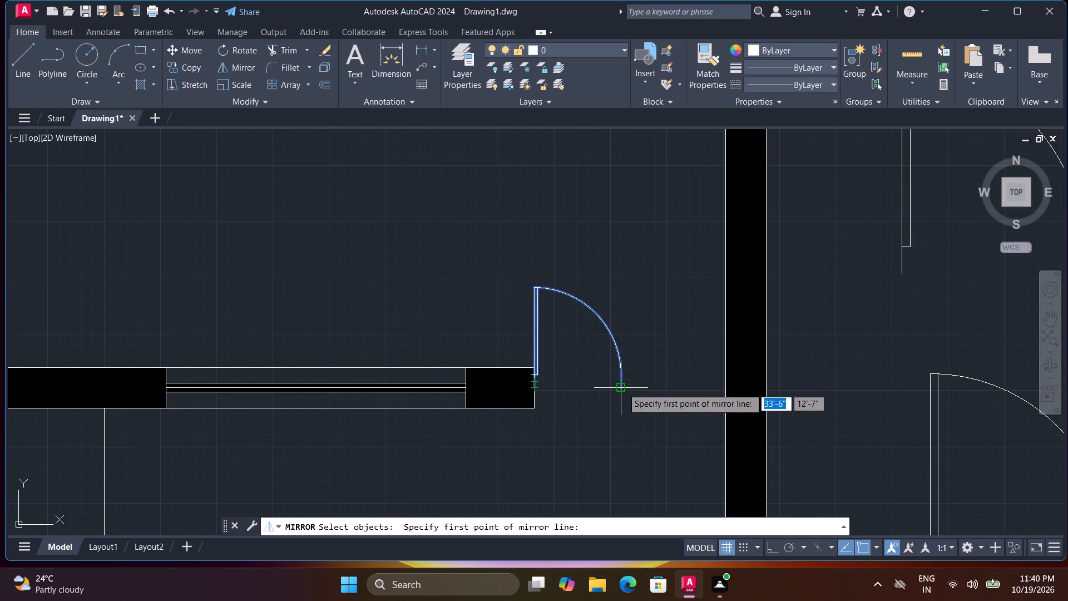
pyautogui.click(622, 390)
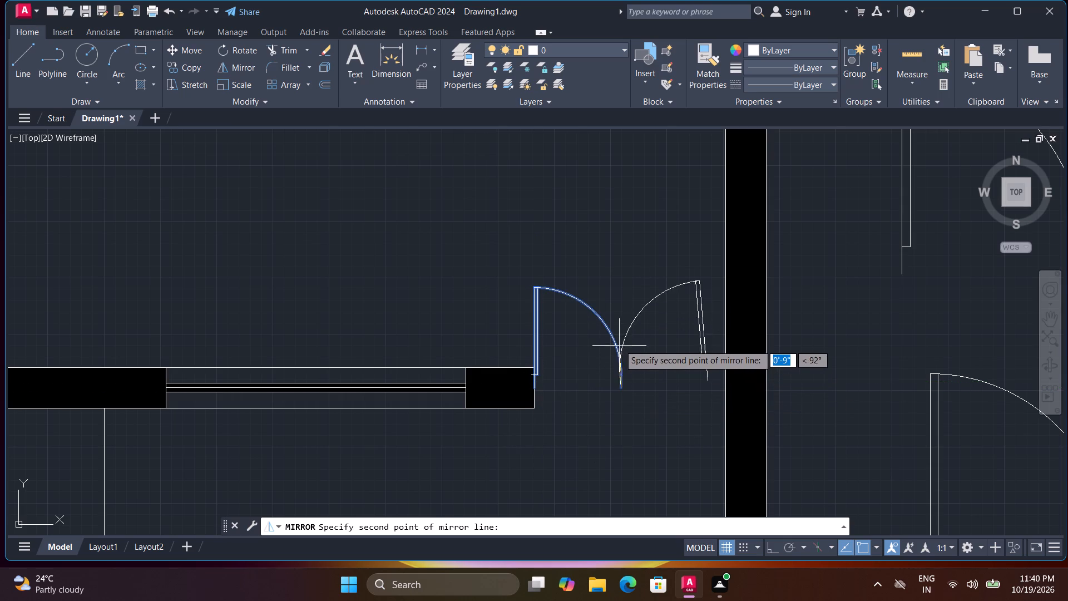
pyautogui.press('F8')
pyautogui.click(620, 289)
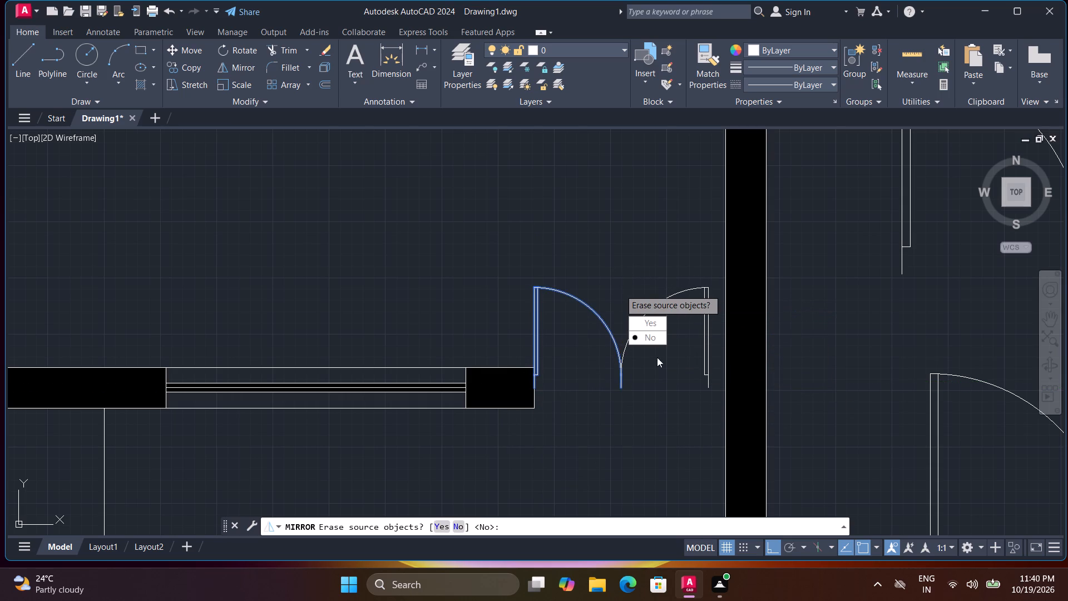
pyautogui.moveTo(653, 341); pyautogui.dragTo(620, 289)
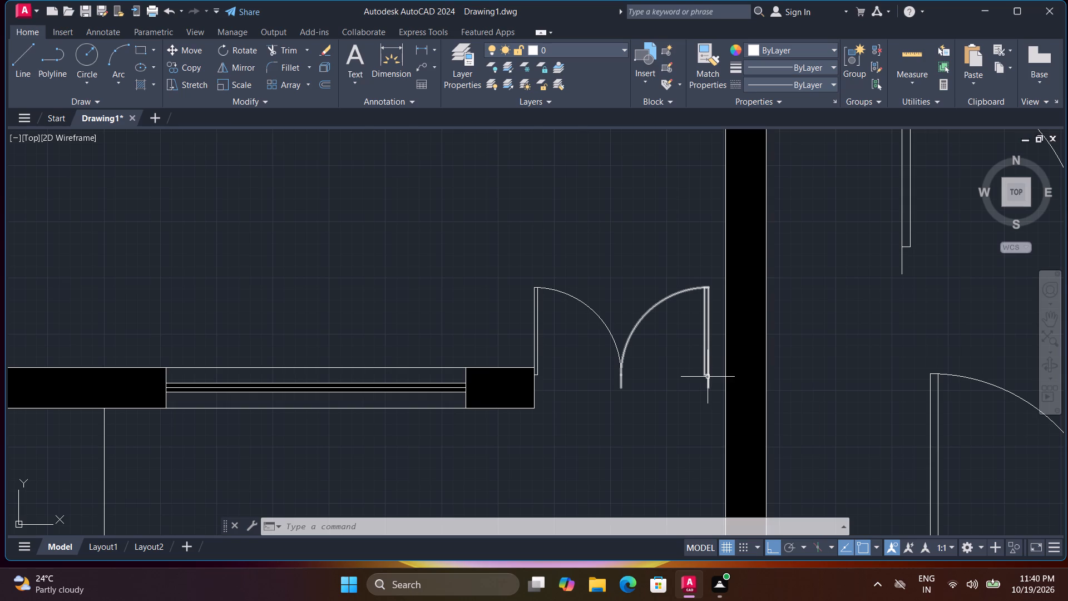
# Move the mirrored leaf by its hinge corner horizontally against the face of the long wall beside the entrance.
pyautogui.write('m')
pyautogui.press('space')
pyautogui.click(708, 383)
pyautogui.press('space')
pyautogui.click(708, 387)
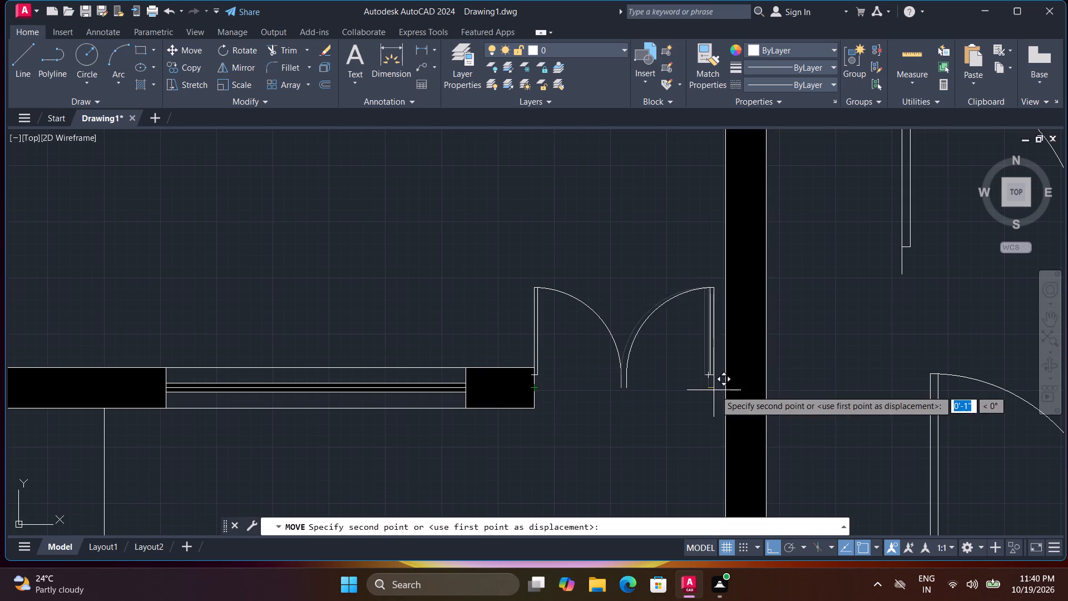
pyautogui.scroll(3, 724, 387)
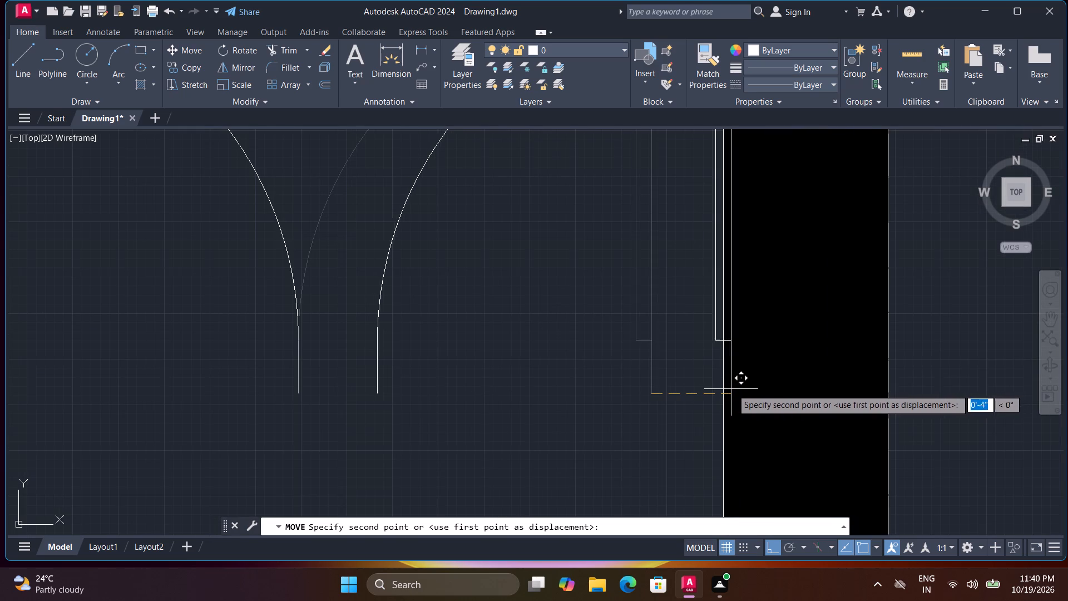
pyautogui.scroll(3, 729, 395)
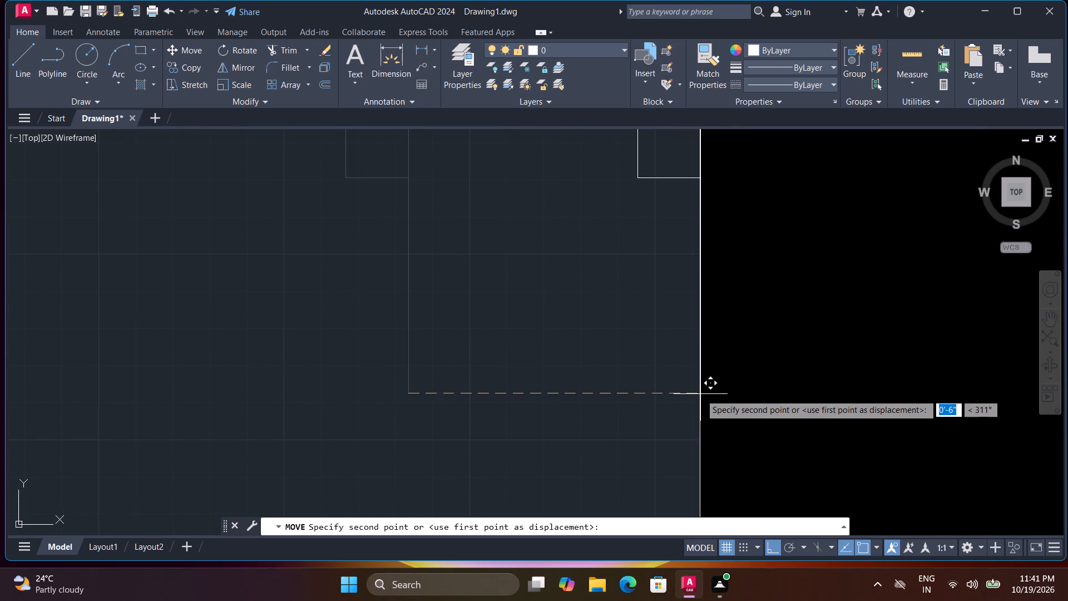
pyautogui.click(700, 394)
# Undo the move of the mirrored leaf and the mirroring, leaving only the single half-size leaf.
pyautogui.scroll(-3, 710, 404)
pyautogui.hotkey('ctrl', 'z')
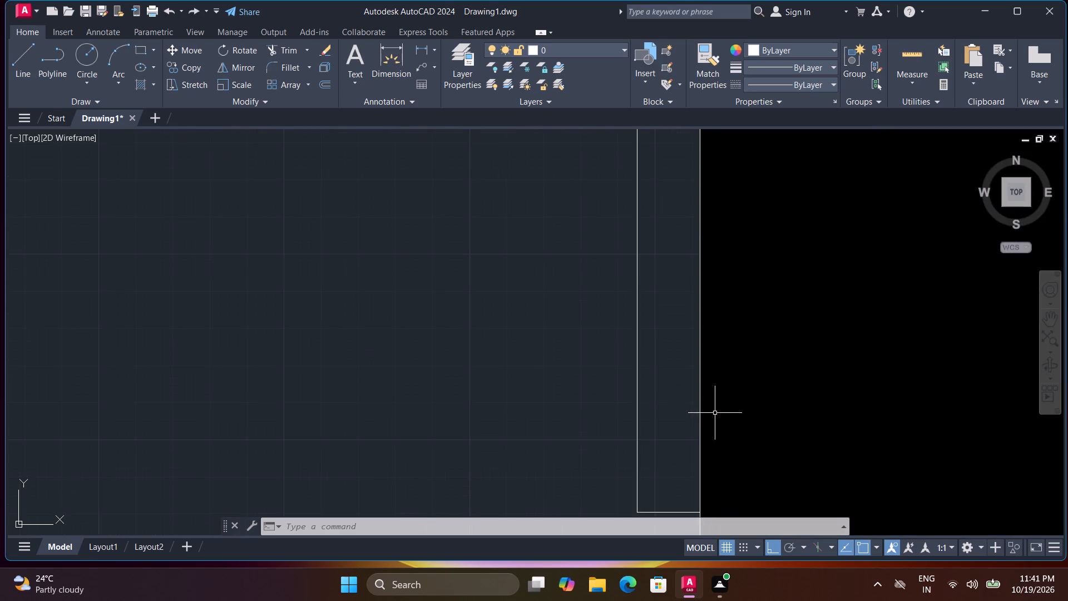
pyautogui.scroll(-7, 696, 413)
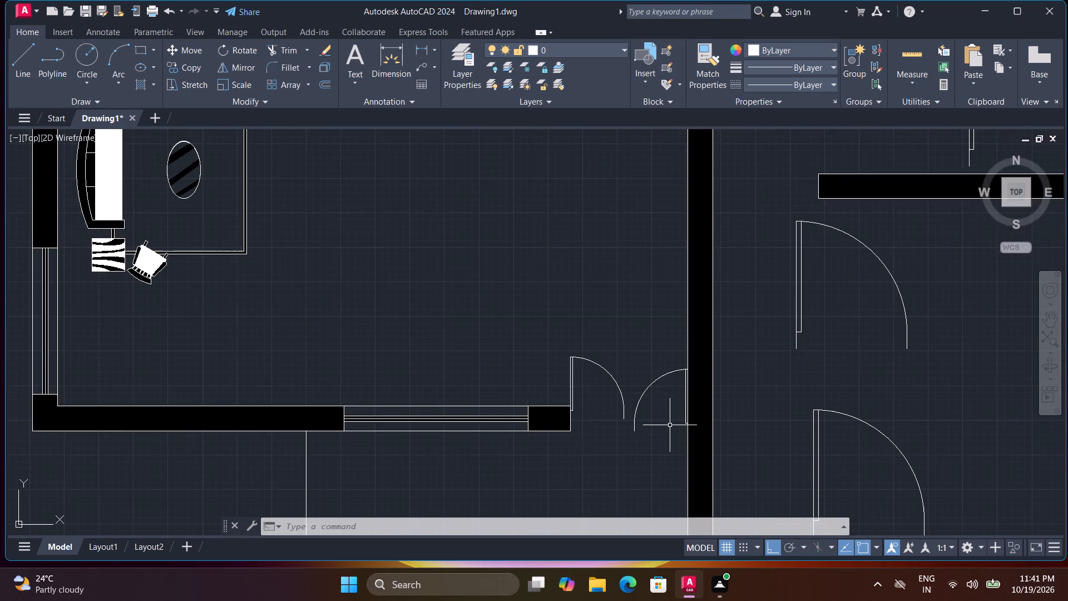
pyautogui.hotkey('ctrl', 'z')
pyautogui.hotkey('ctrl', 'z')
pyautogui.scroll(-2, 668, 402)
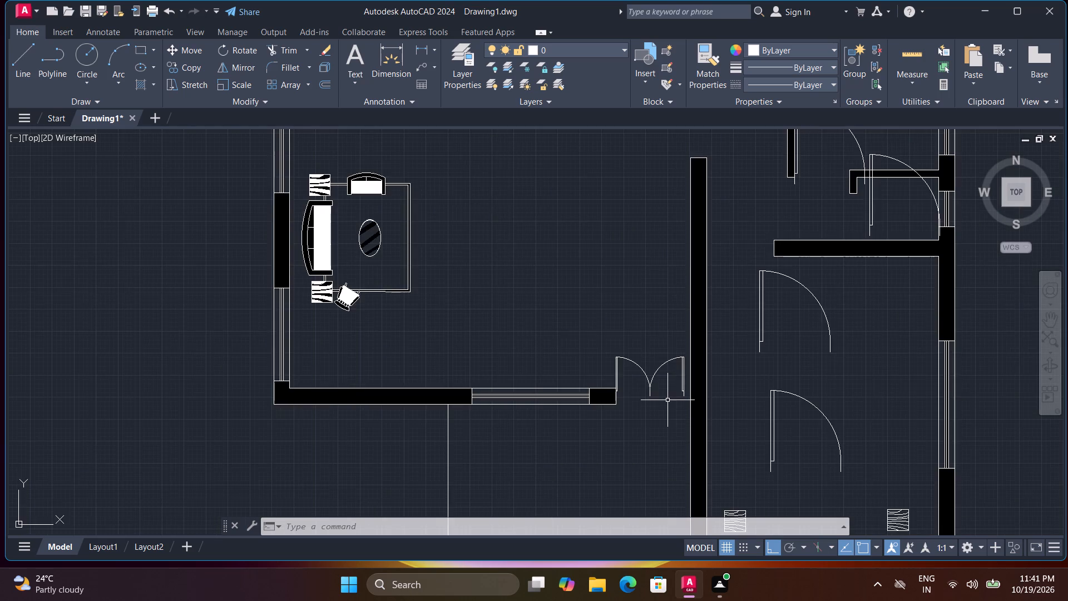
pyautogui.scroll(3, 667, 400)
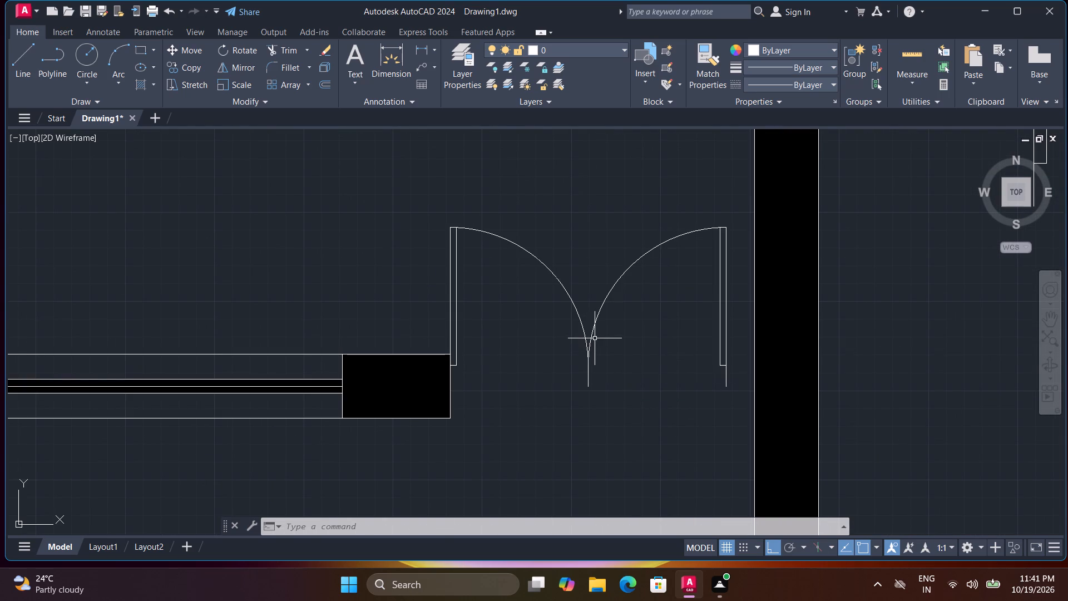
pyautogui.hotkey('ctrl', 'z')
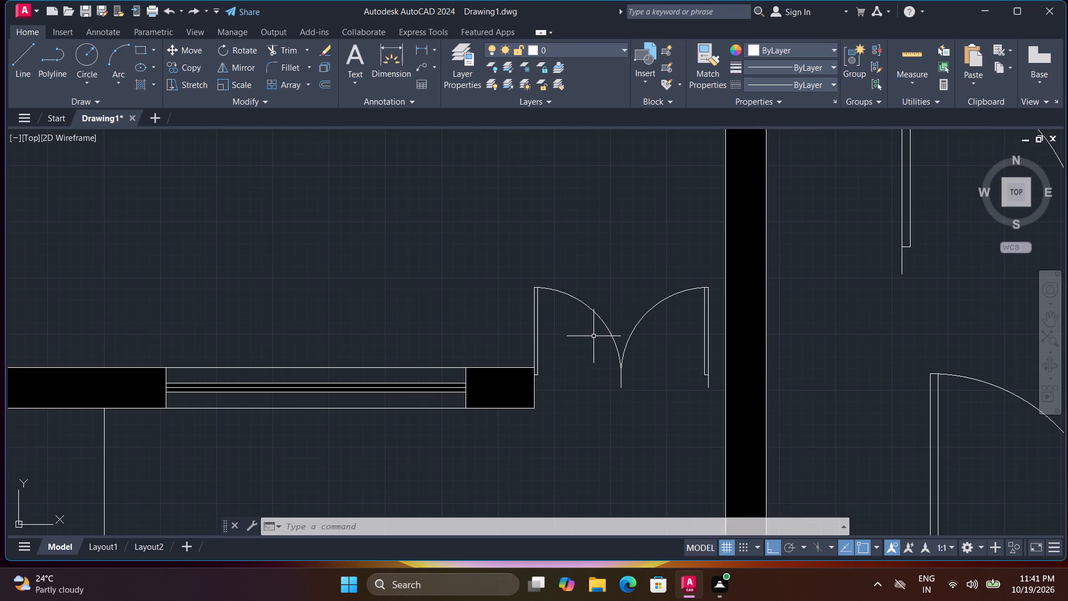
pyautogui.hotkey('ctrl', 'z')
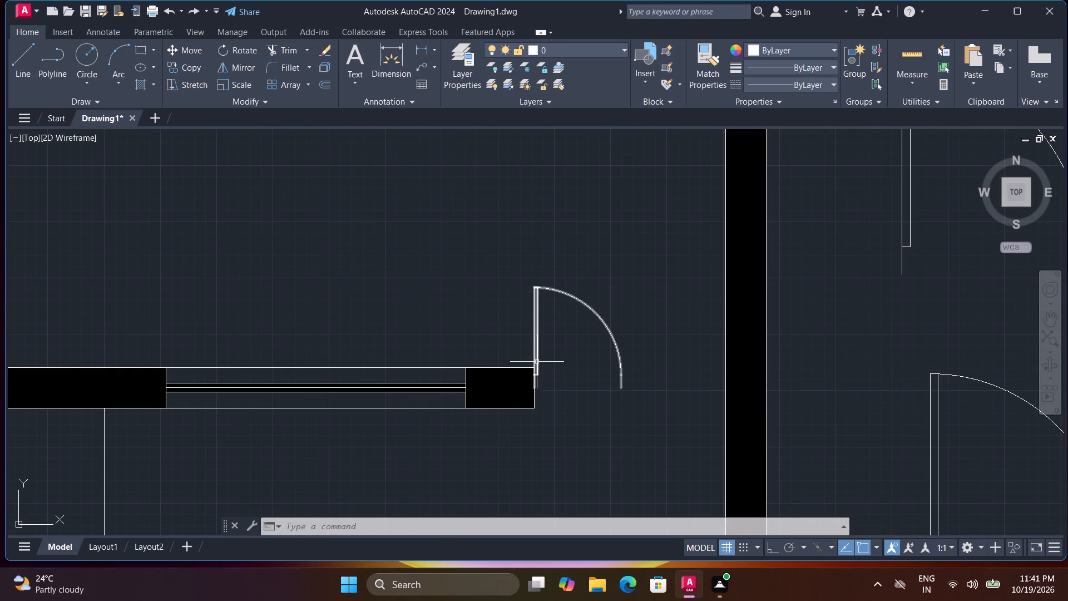
# Scale the remaining entrance door leaf up slightly from its hinge point, so it spans about half of the opening.
pyautogui.click(536, 361)
pyautogui.write('sc')
pyautogui.press('space')
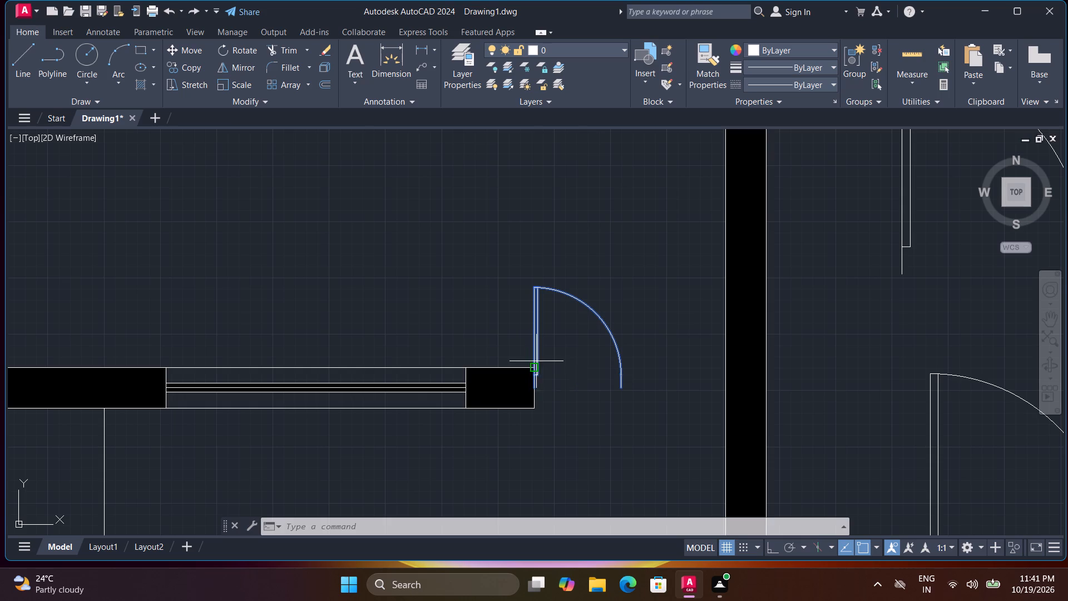
pyautogui.click(537, 386)
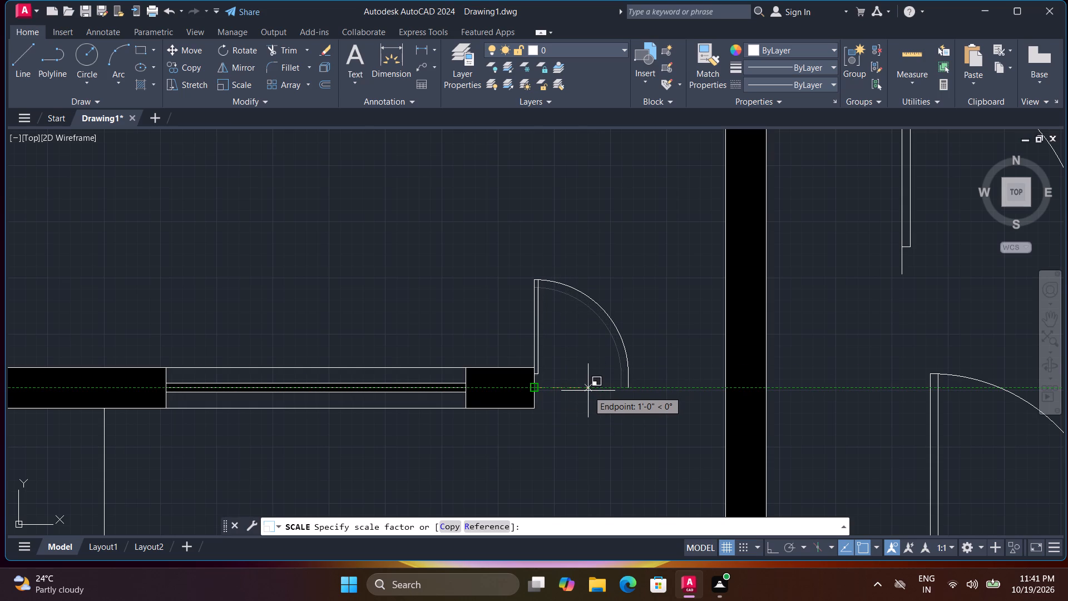
pyautogui.click(588, 391)
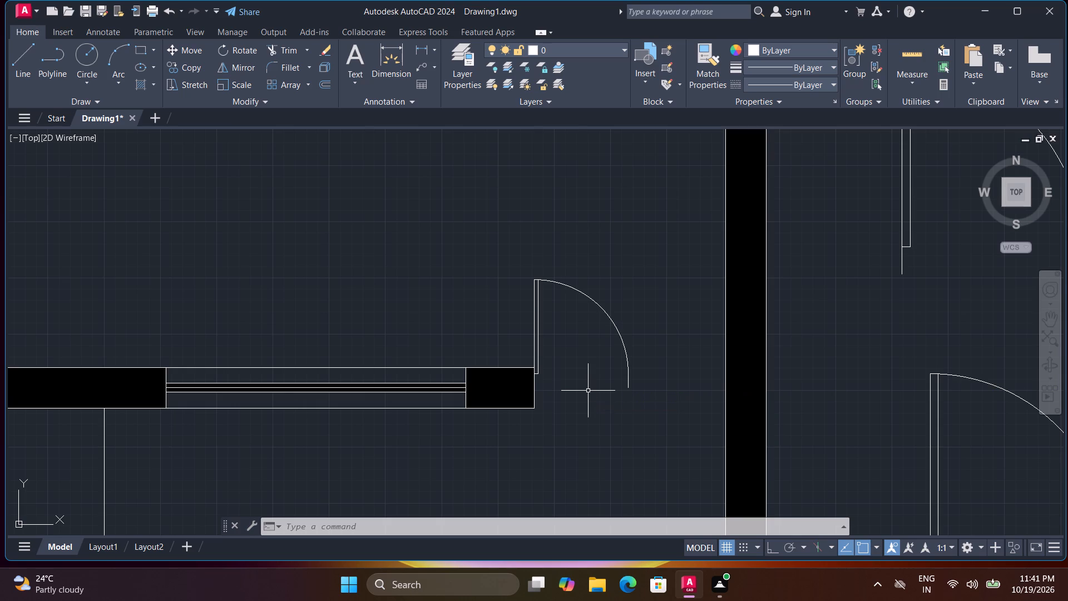
# Mirror the enlarged leaf about a vertical line through its free end, keeping the original, to make the entrance a double door.
pyautogui.write('mi')
pyautogui.press('space')
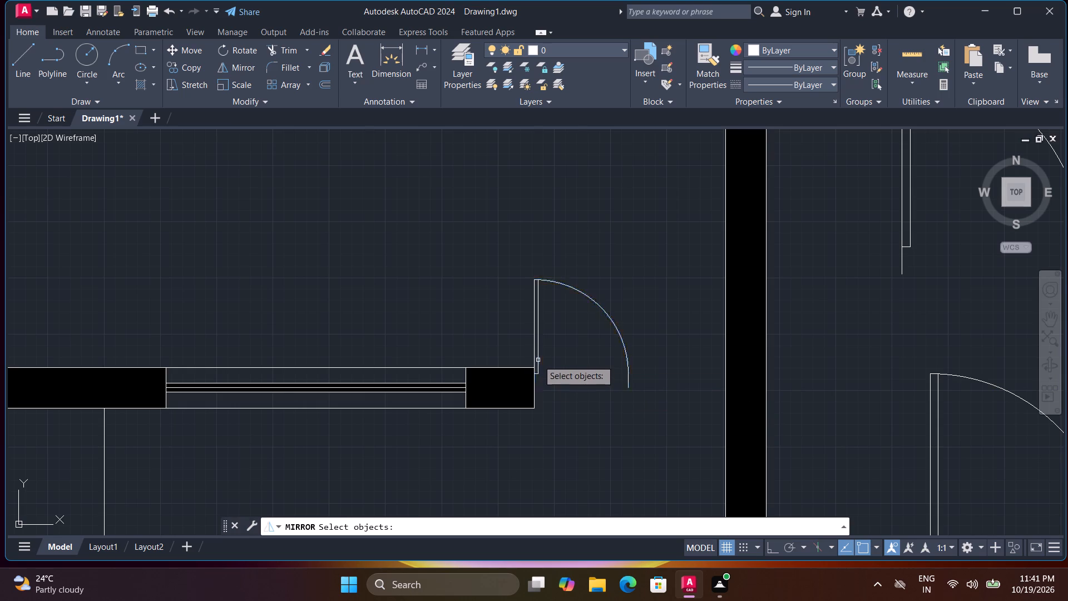
pyautogui.click(538, 360)
pyautogui.press('space')
pyautogui.click(625, 390)
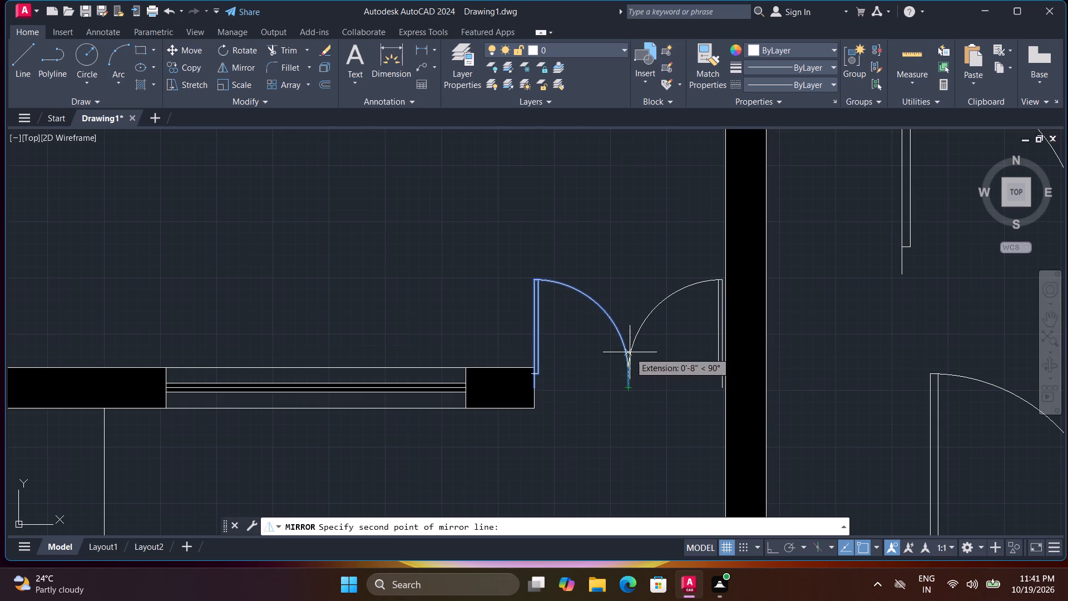
pyautogui.click(632, 333)
pyautogui.moveTo(674, 383); pyautogui.dragTo(632, 333)
pyautogui.scroll(2, 723, 372)
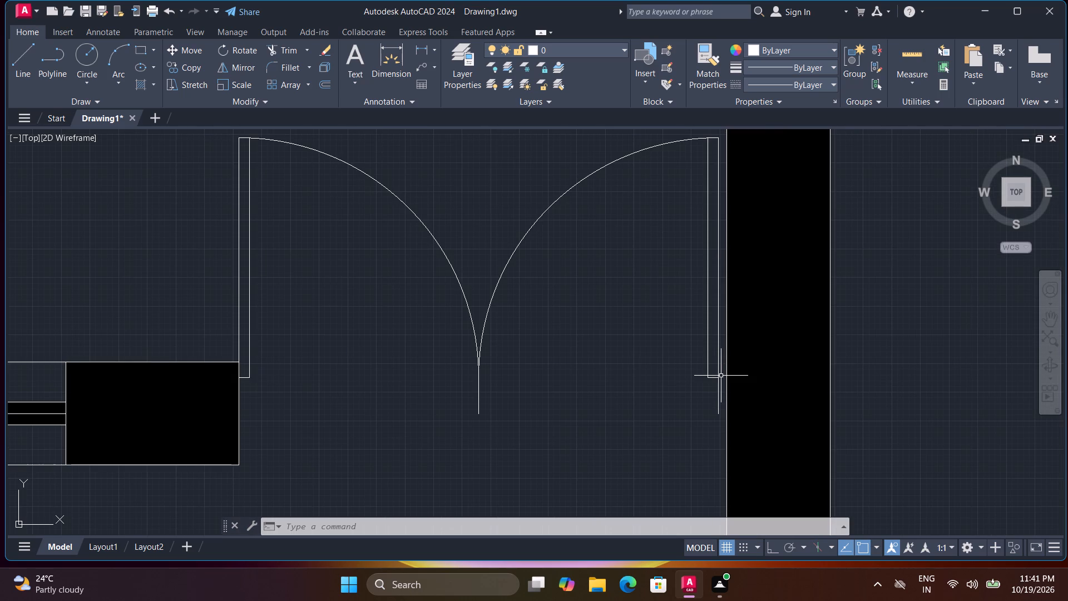
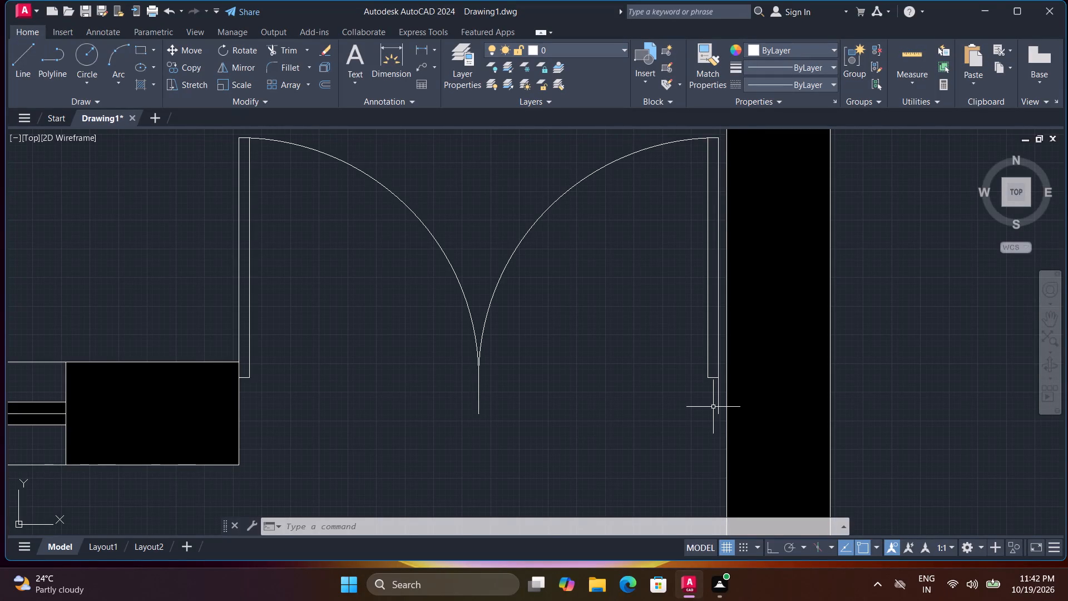
# Move the double door's right leaf so its hinge side sits against the face of the adjacent vertical wall.
pyautogui.write('m')
pyautogui.press('space')
pyautogui.click(719, 412)
pyautogui.press('space')
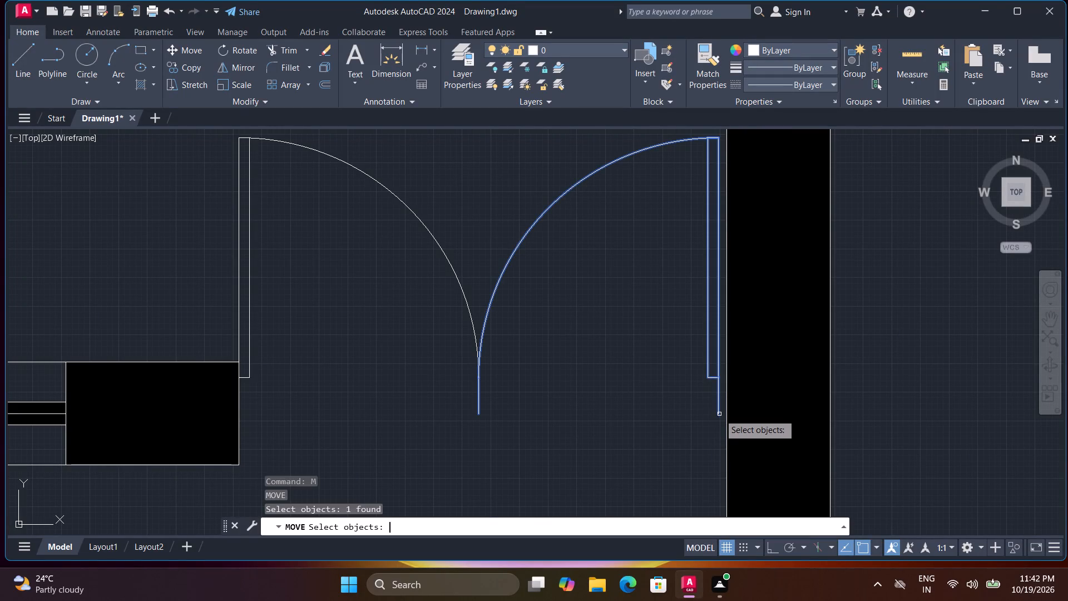
pyautogui.click(719, 415)
pyautogui.click(727, 416)
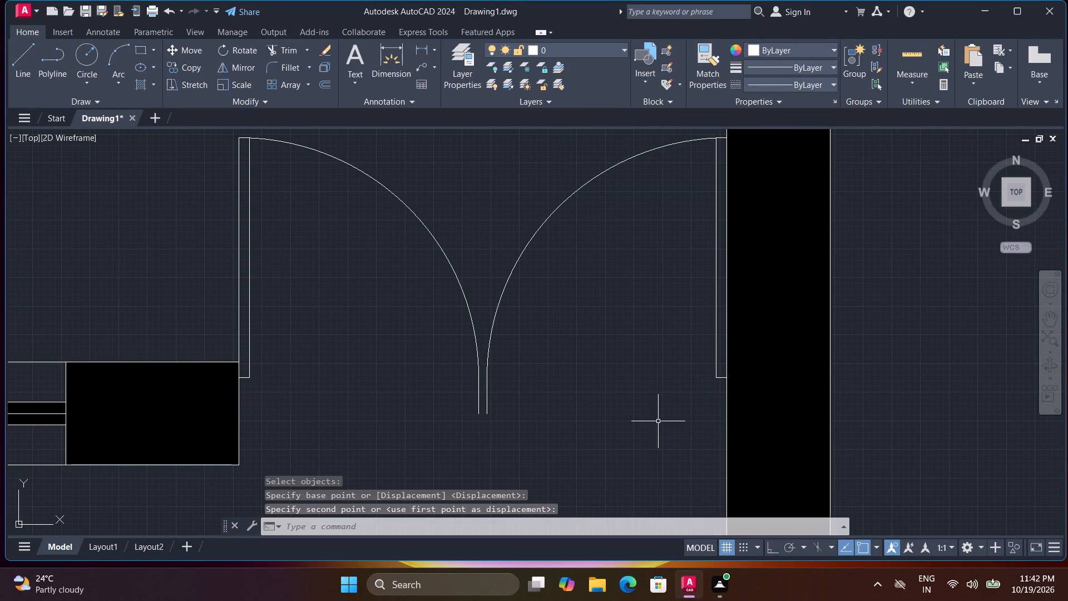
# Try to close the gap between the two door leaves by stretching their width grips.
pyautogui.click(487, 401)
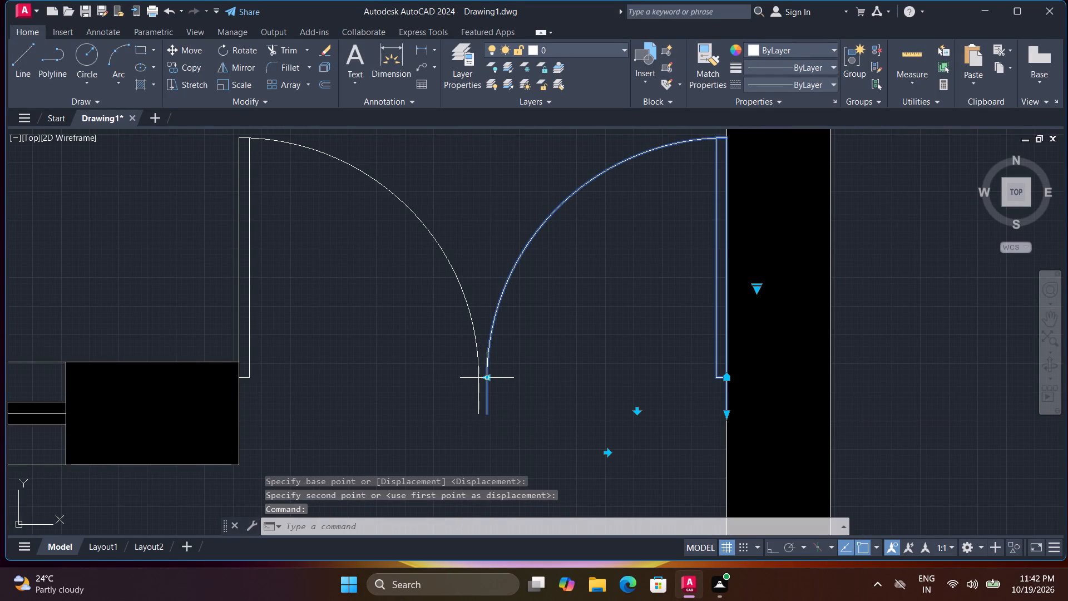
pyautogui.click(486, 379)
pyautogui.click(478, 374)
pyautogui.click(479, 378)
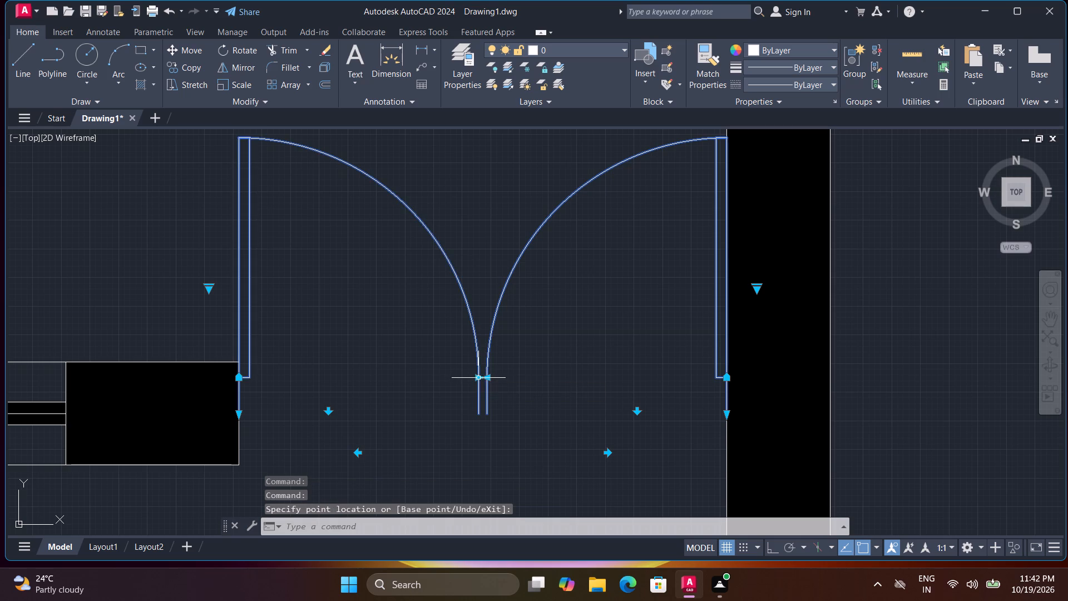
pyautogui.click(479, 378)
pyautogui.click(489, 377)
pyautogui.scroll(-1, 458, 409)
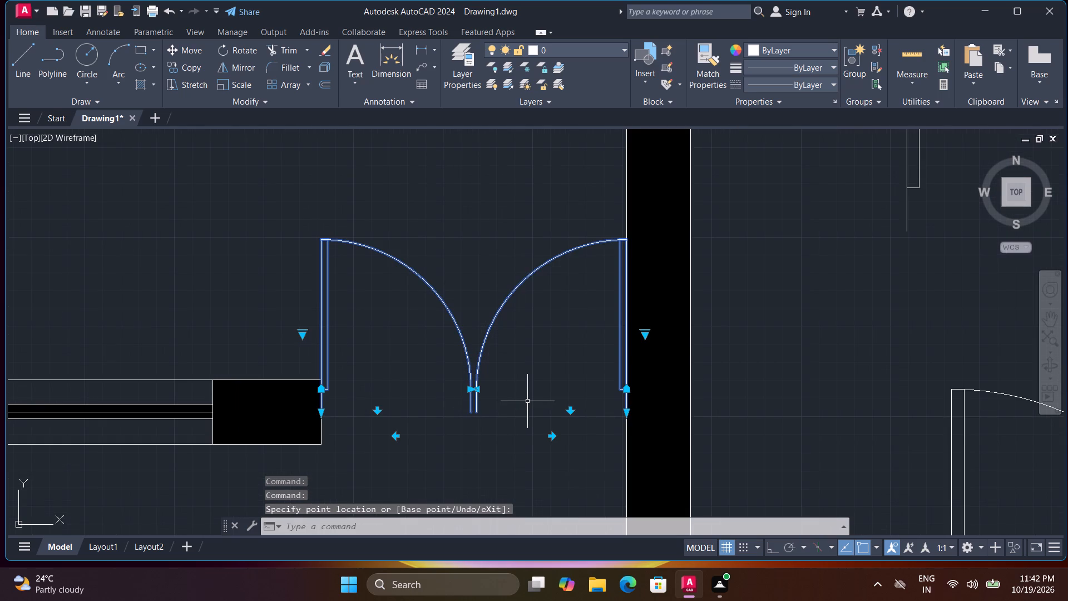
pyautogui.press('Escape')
# Scale up the double door's left leaf about its wall-end corner until its arc reaches the right leaf.
pyautogui.write('sc')
pyautogui.press('space')
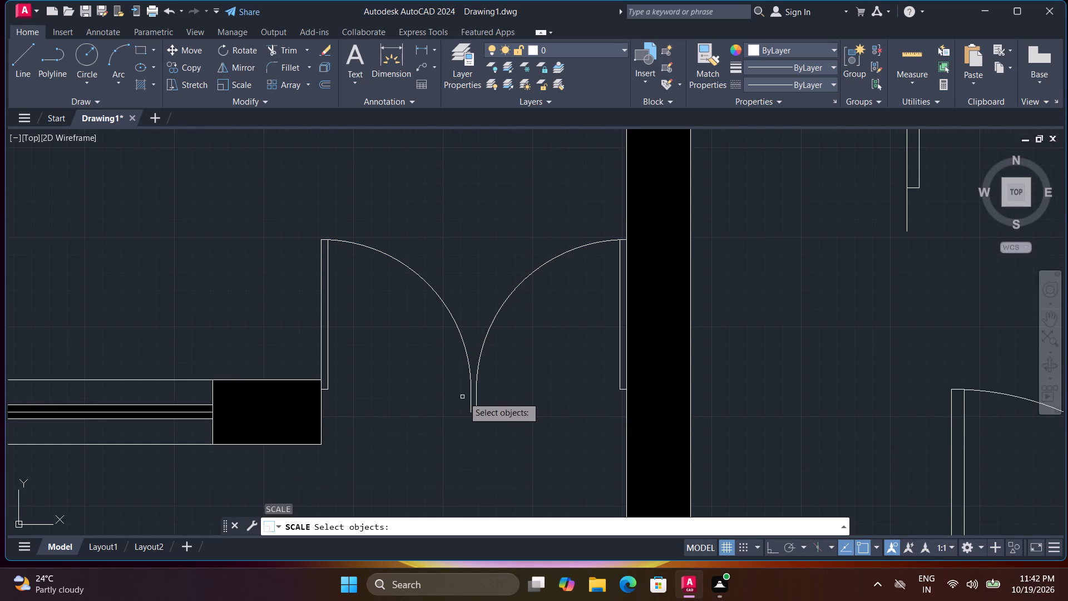
pyautogui.click(470, 398)
pyautogui.press('space')
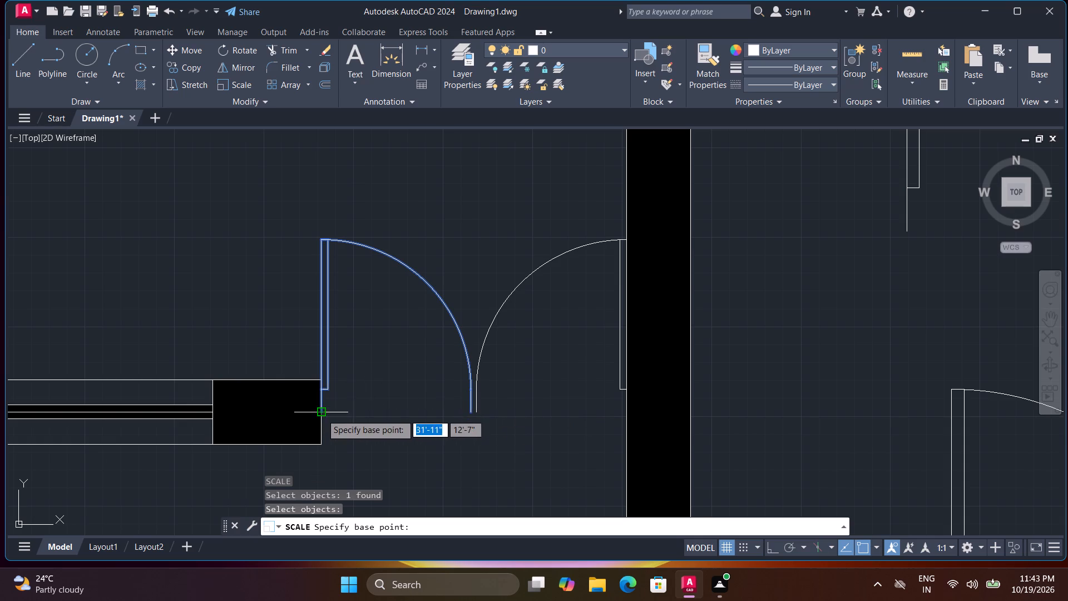
pyautogui.click(321, 414)
pyautogui.click(409, 398)
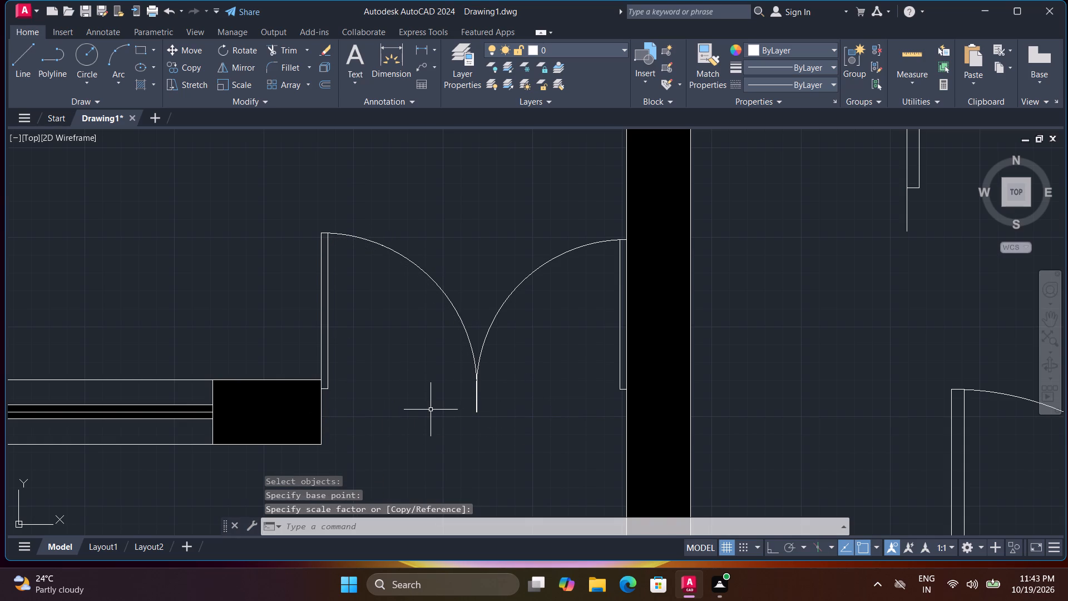
# Scale the left leaf down slightly about the same wall-end corner.
pyautogui.press('space')
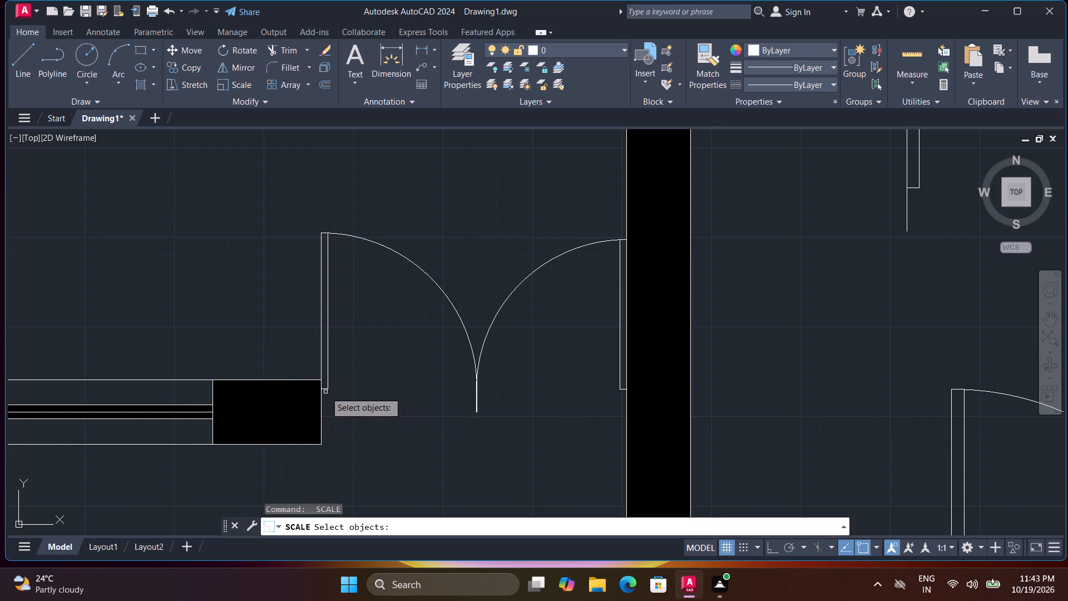
pyautogui.click(324, 387)
pyautogui.press('space')
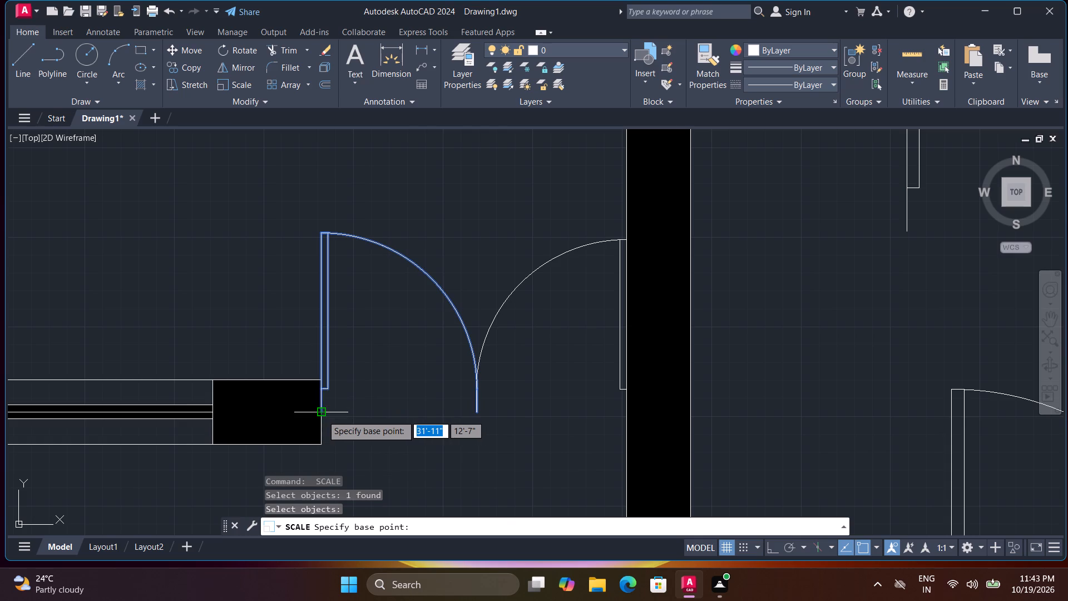
pyautogui.click(322, 415)
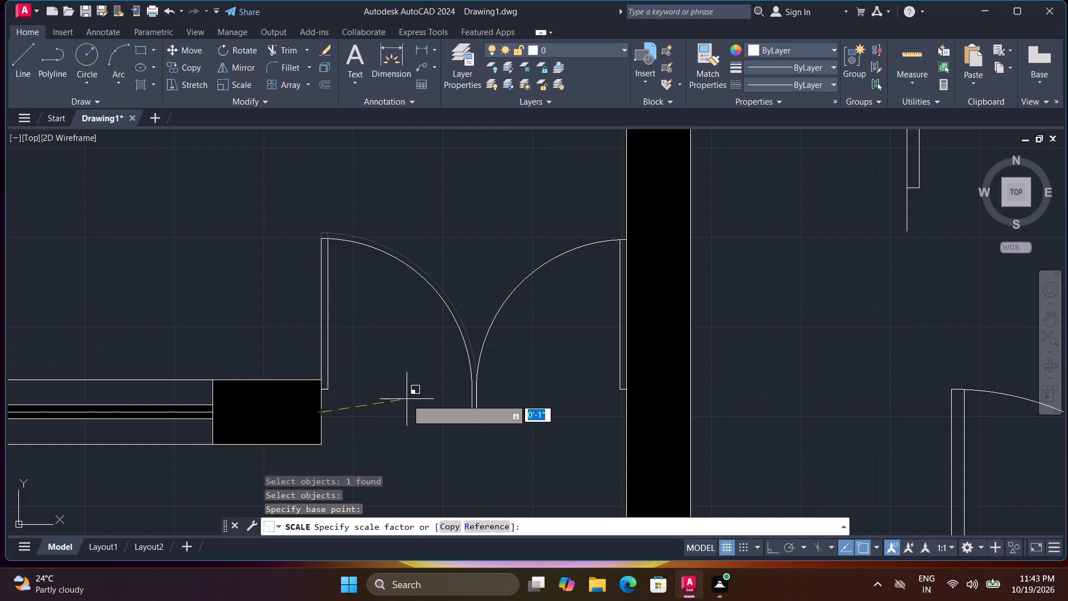
pyautogui.click(407, 400)
# Scale up the double door's right leaf about its wall-end corner so its arc meets the left leaf.
pyautogui.press('space')
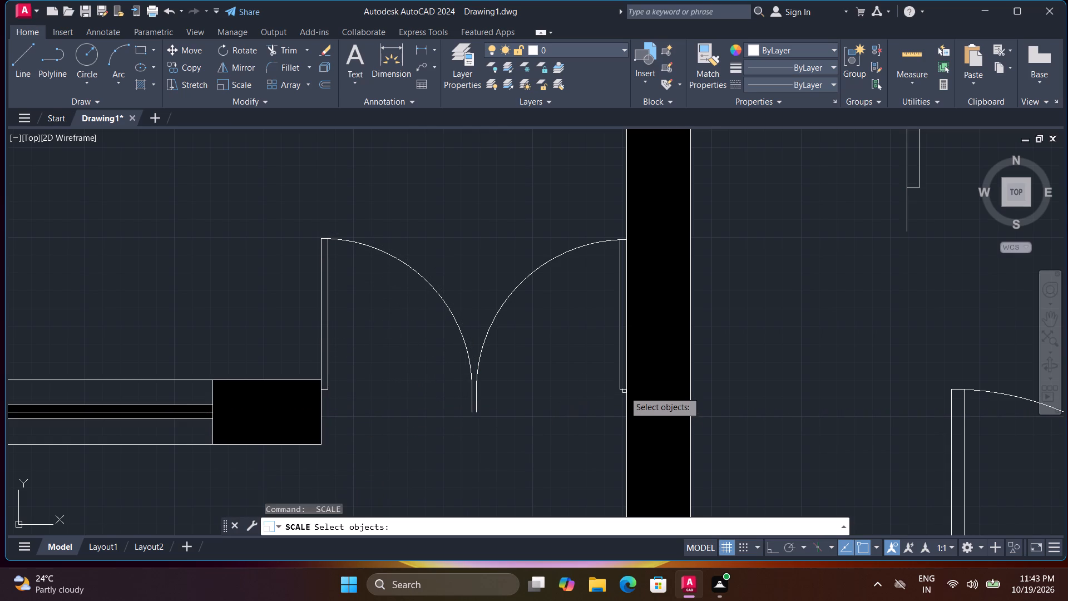
pyautogui.click(622, 390)
pyautogui.press('space')
pyautogui.click(626, 411)
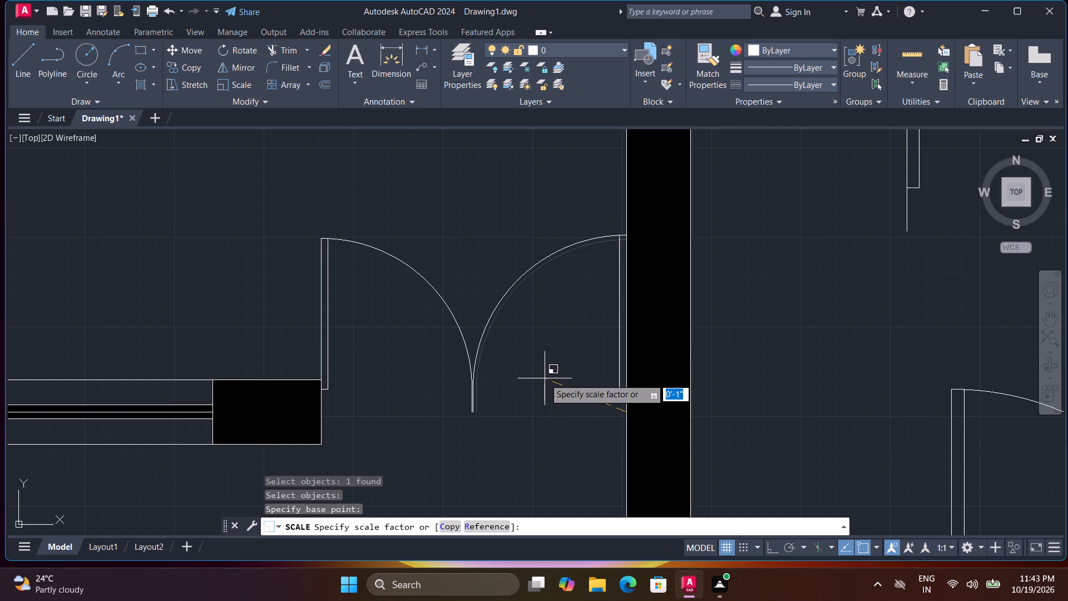
pyautogui.click(544, 378)
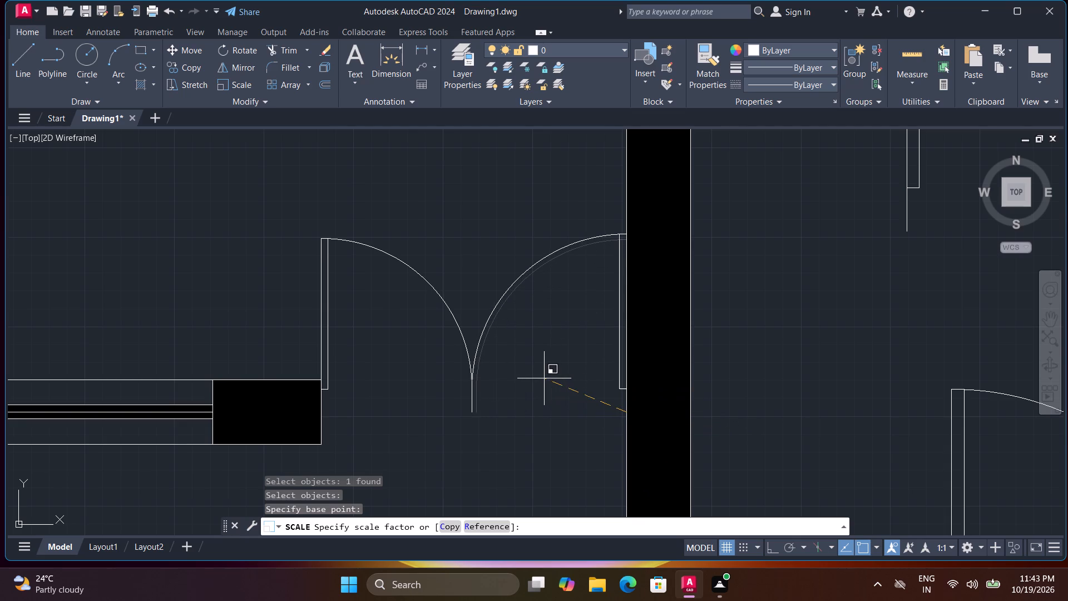
# Rotate the upper loose door in the lower-right room 180 degrees about the midpoint of its leaf.
pyautogui.scroll(-2, 550, 381)
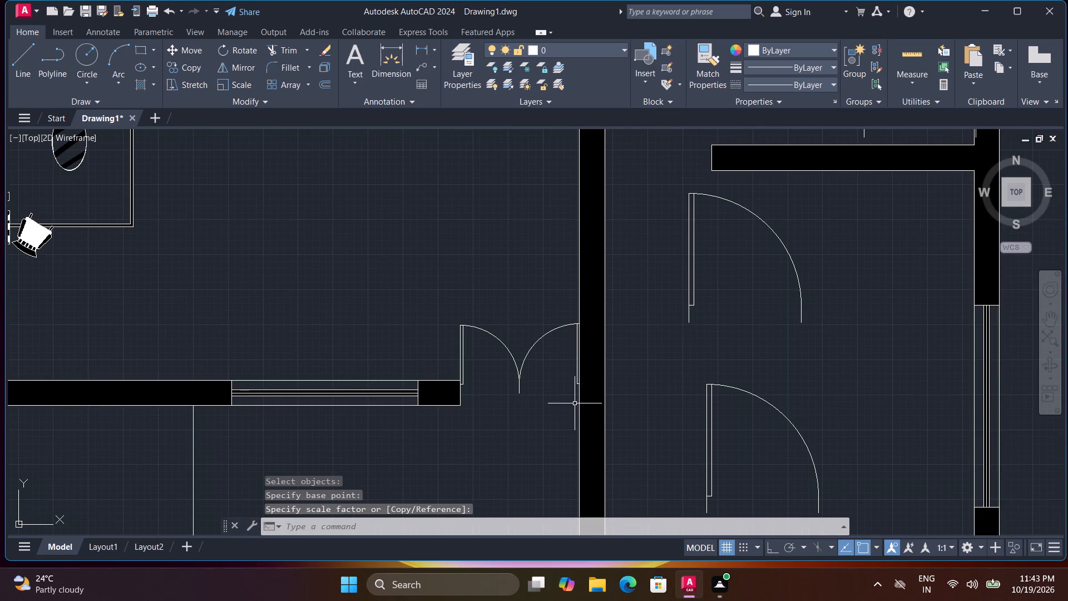
pyautogui.scroll(-2, 688, 373)
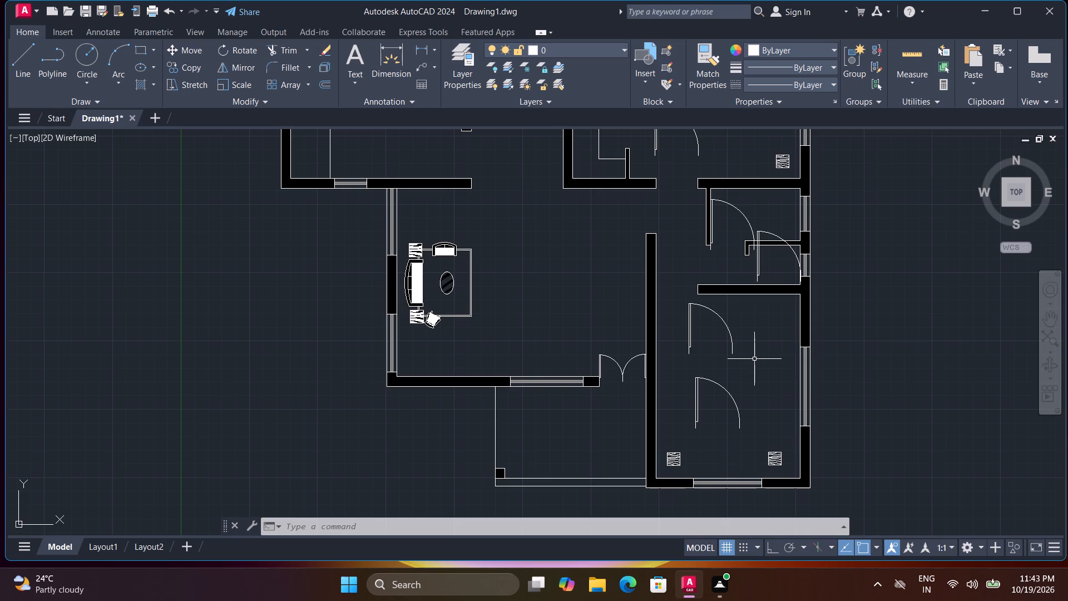
pyautogui.moveTo(754, 366); pyautogui.dragTo(763, 425, button='middle')
pyautogui.scroll(1, 743, 413)
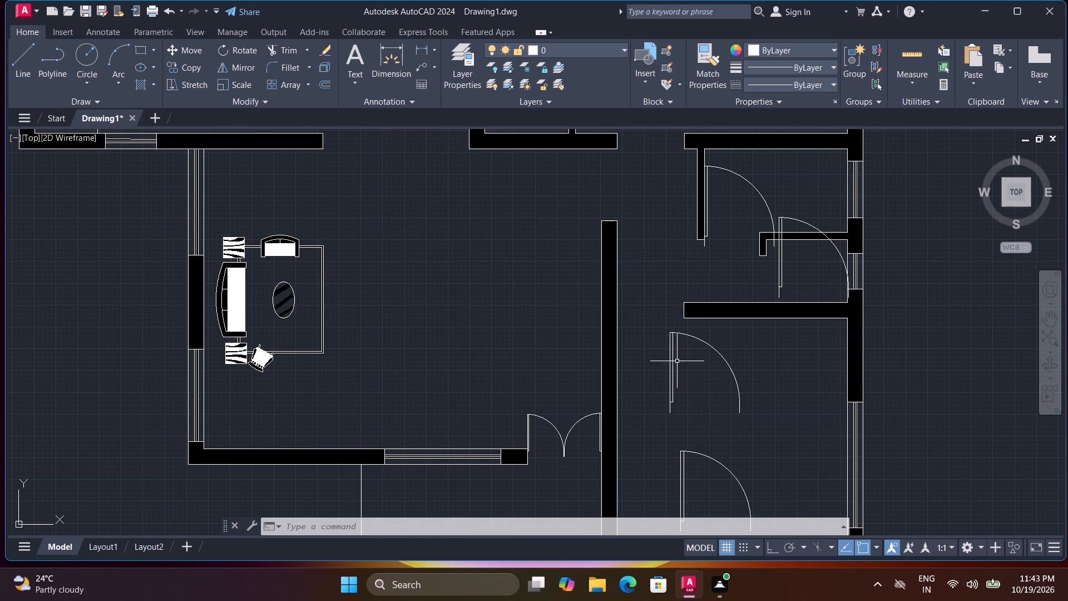
pyautogui.click(669, 356)
pyautogui.write('ro')
pyautogui.press('space')
pyautogui.click(670, 364)
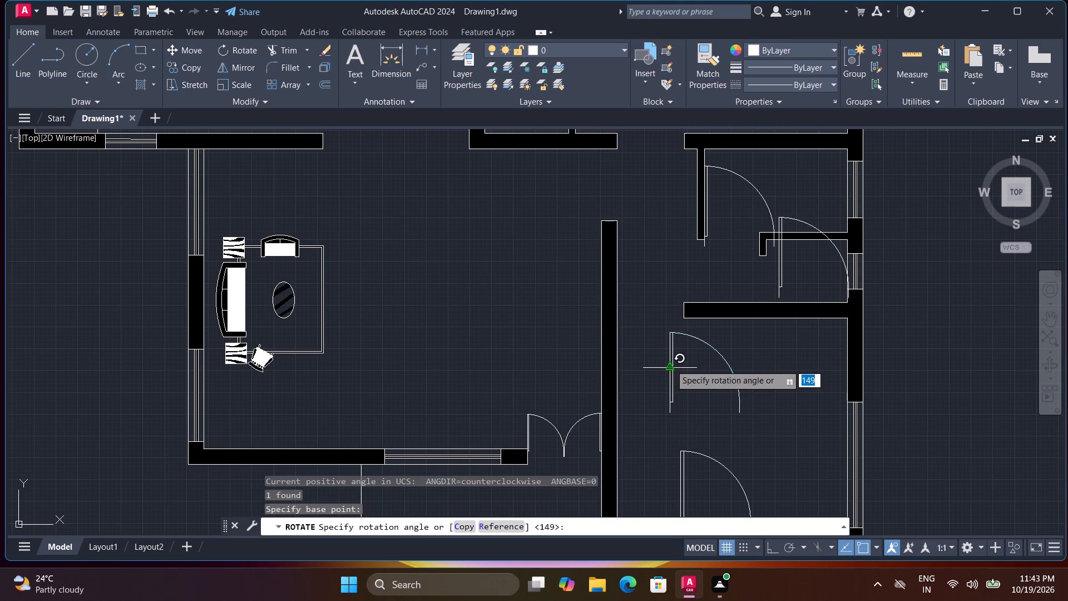
pyautogui.click(642, 367)
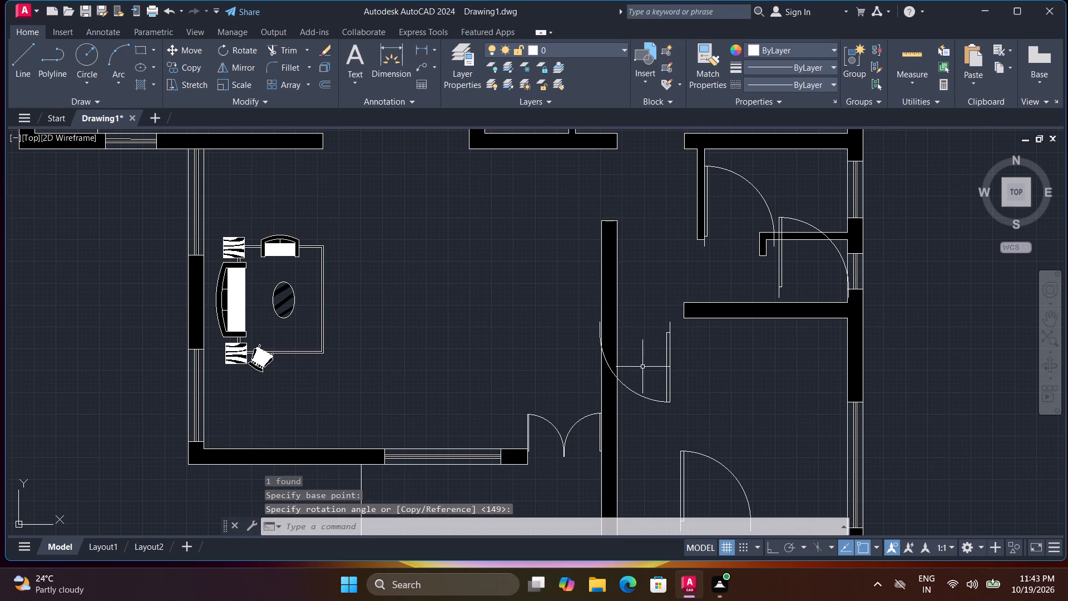
# Flip the rotated door so its leaf lies on the side of the long vertical wall.
pyautogui.click(669, 354)
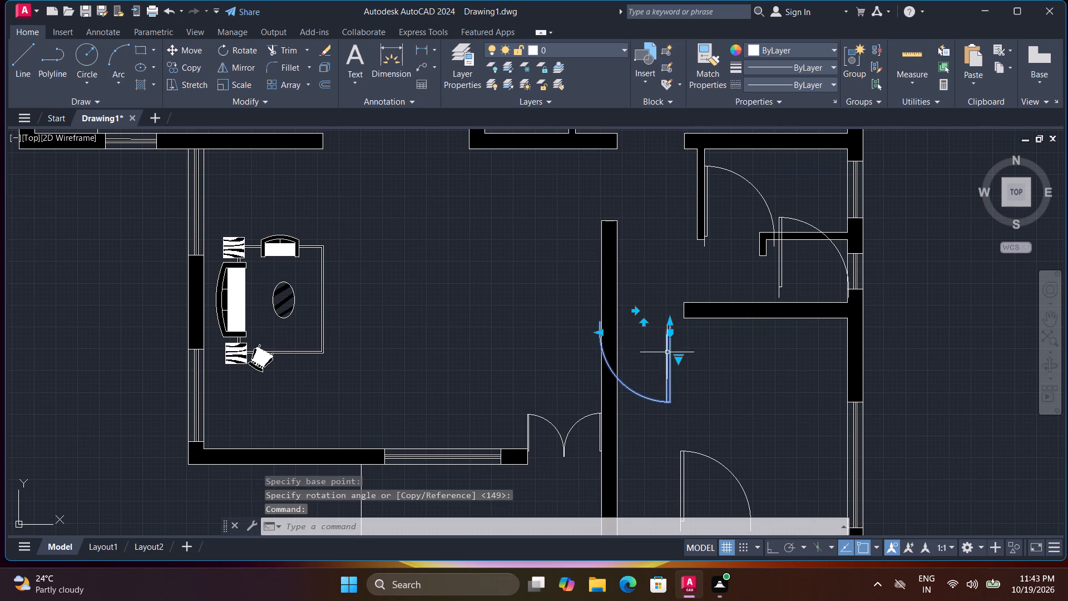
pyautogui.click(635, 316)
pyautogui.click(635, 312)
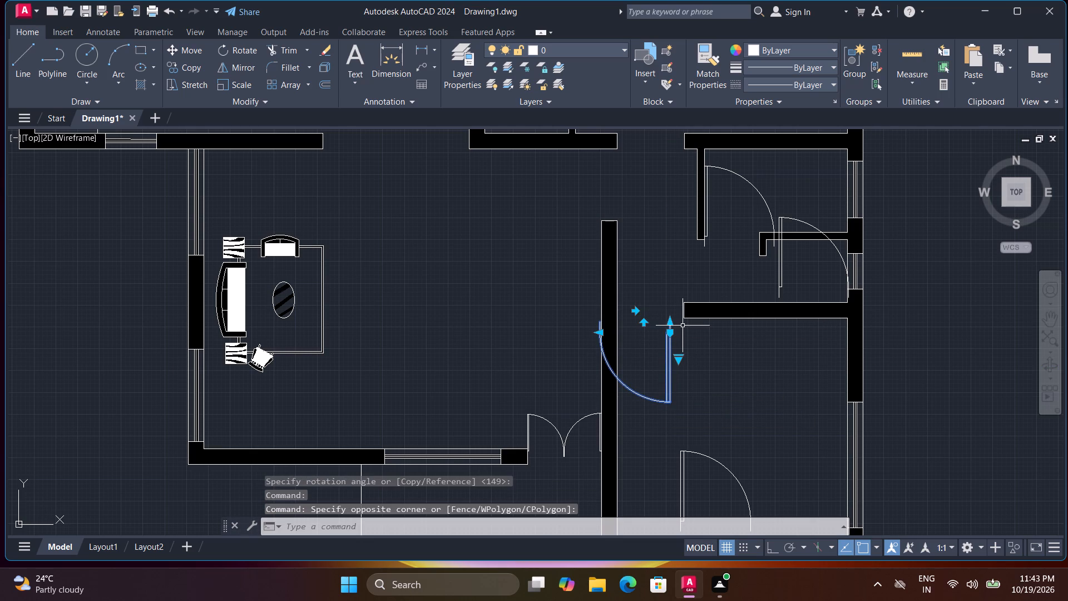
pyautogui.click(635, 311)
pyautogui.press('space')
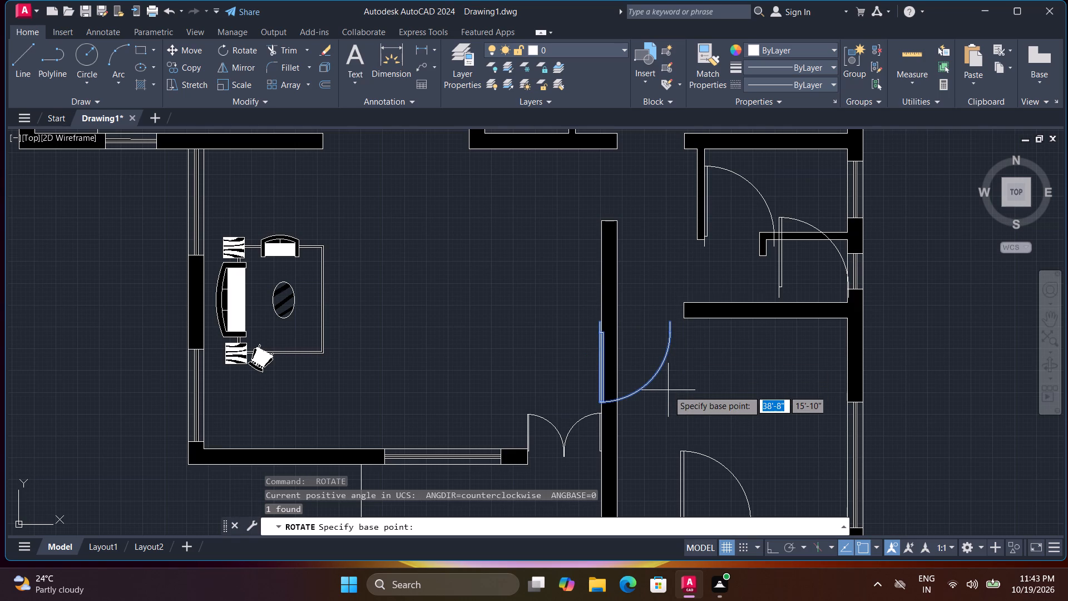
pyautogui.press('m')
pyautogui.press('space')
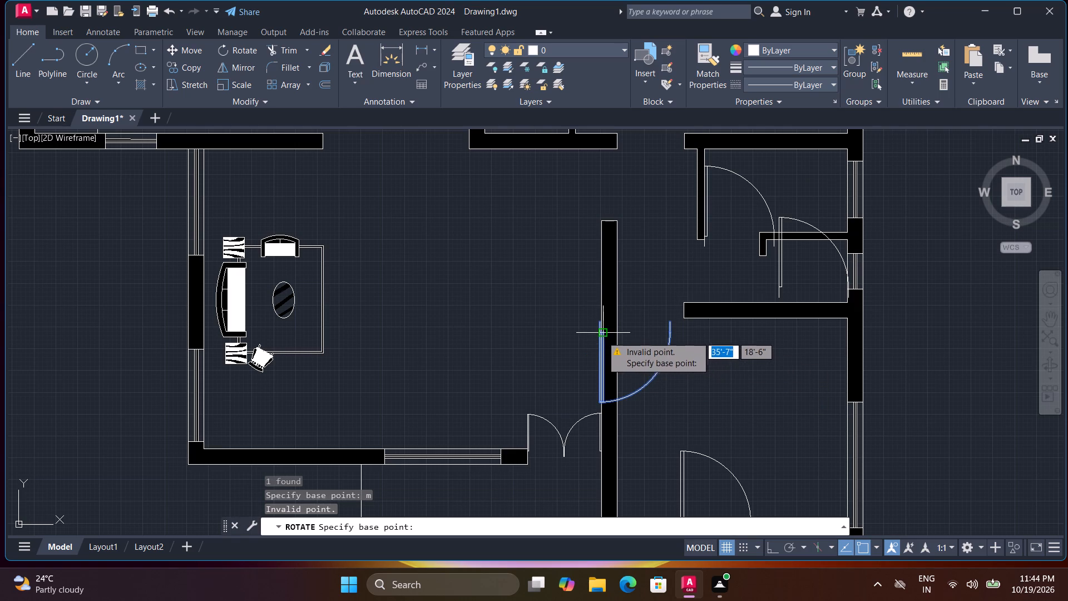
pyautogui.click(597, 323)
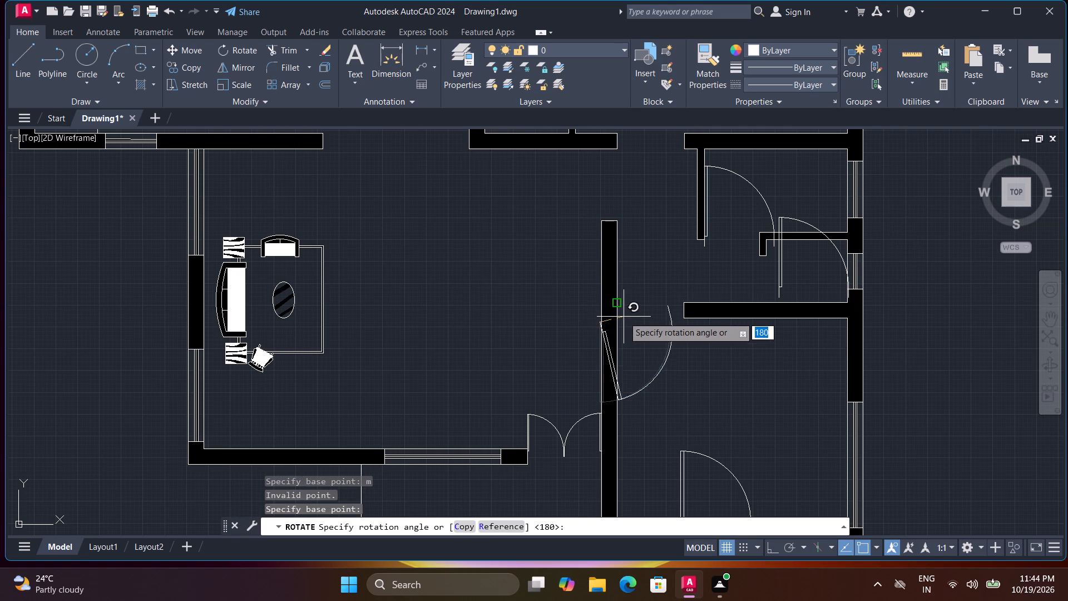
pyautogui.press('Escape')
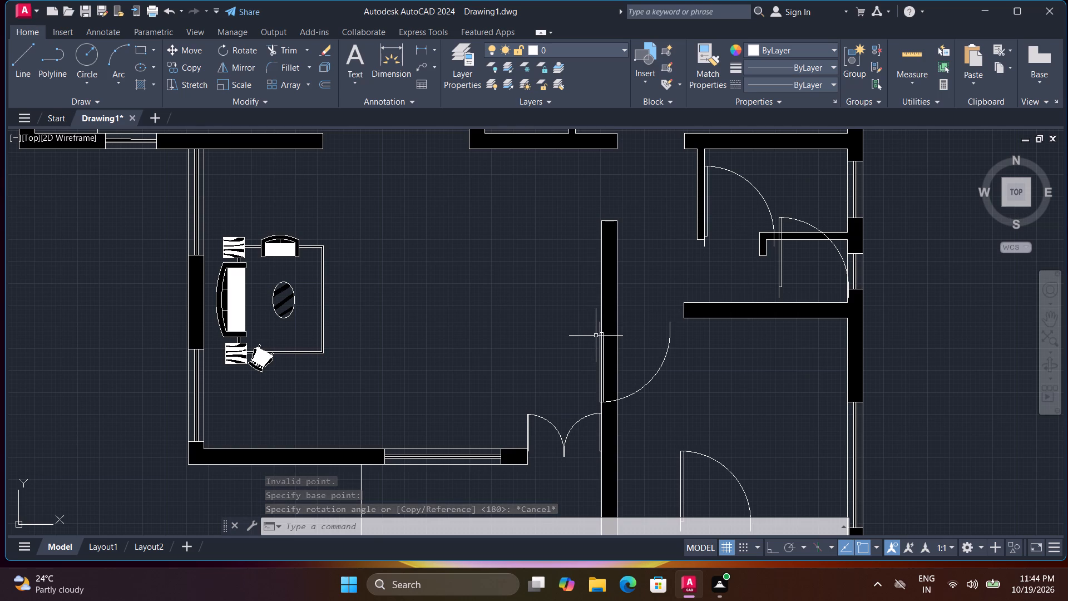
# Move the flipped door by its hinge end to the vertical wall's right face, level with the middle of the facing partition's end.
pyautogui.scroll(1, 599, 340)
pyautogui.write('m')
pyautogui.press('space')
pyautogui.click(601, 335)
pyautogui.press('space')
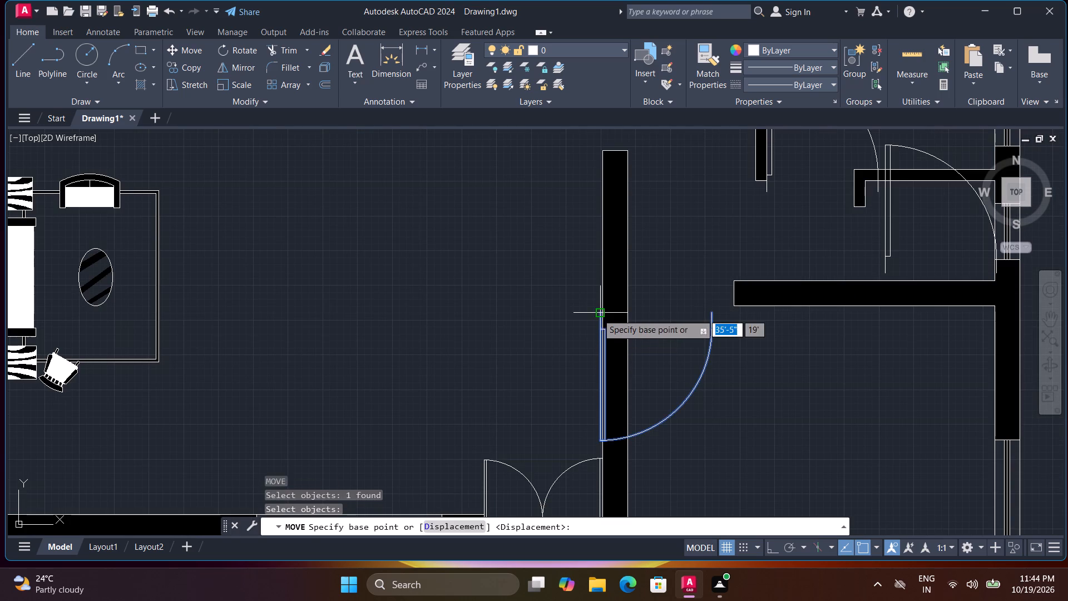
pyautogui.click(597, 314)
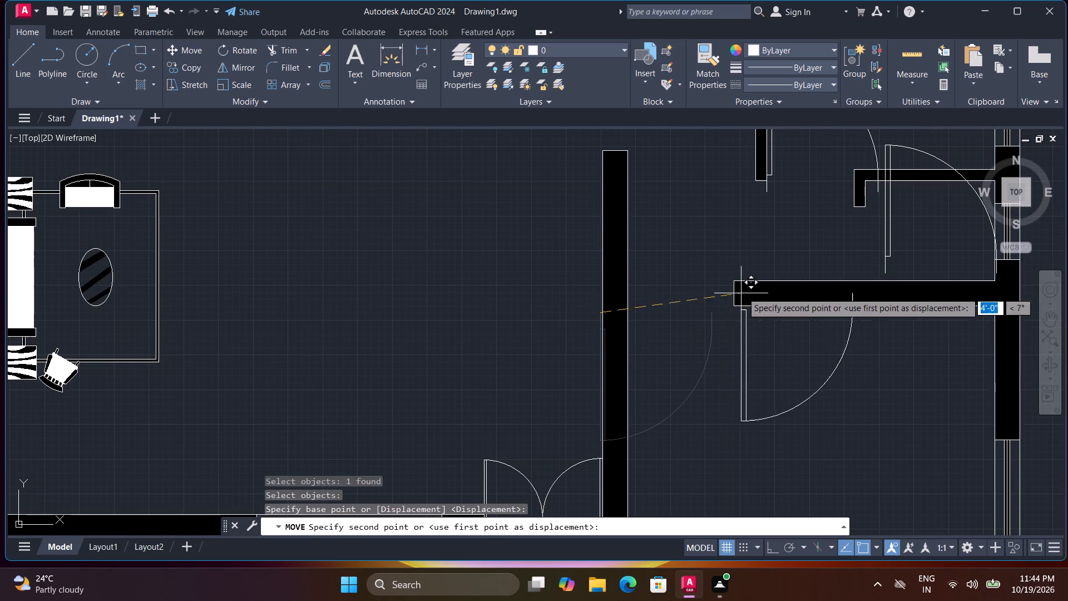
pyautogui.click(624, 292)
# Scale the door down about its hinge end so it fits the opening between the vertical wall and the partition.
pyautogui.click(629, 316)
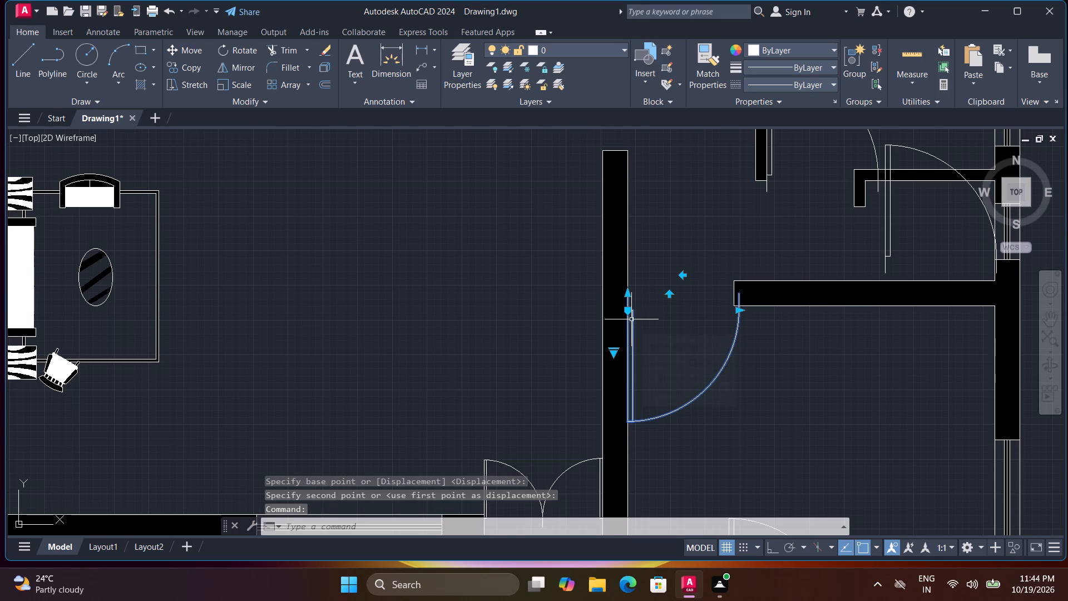
pyautogui.write('sc')
pyautogui.press('space')
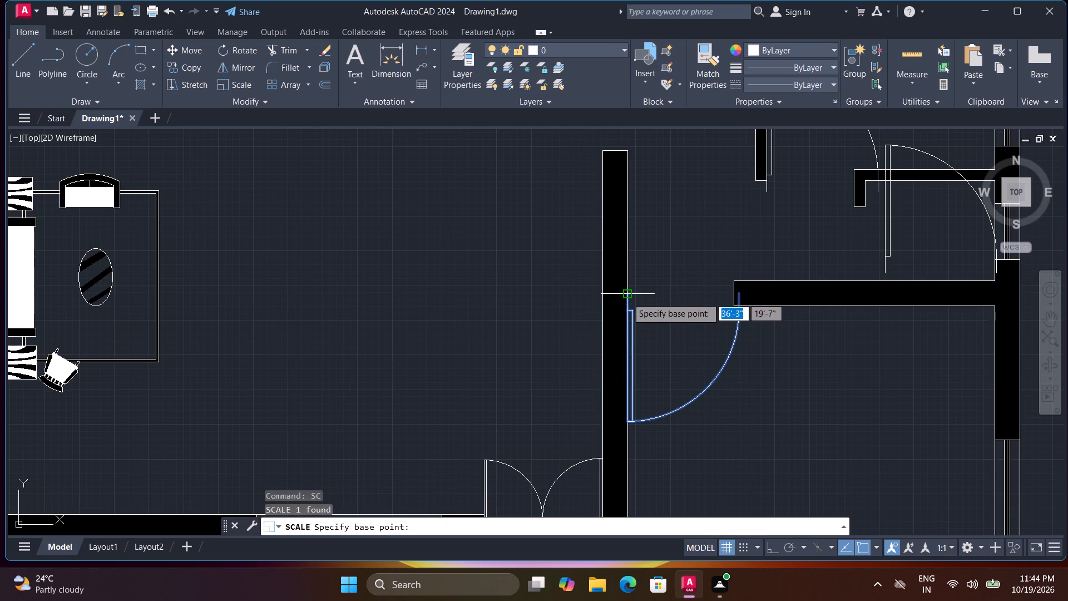
pyautogui.click(627, 295)
pyautogui.click(678, 328)
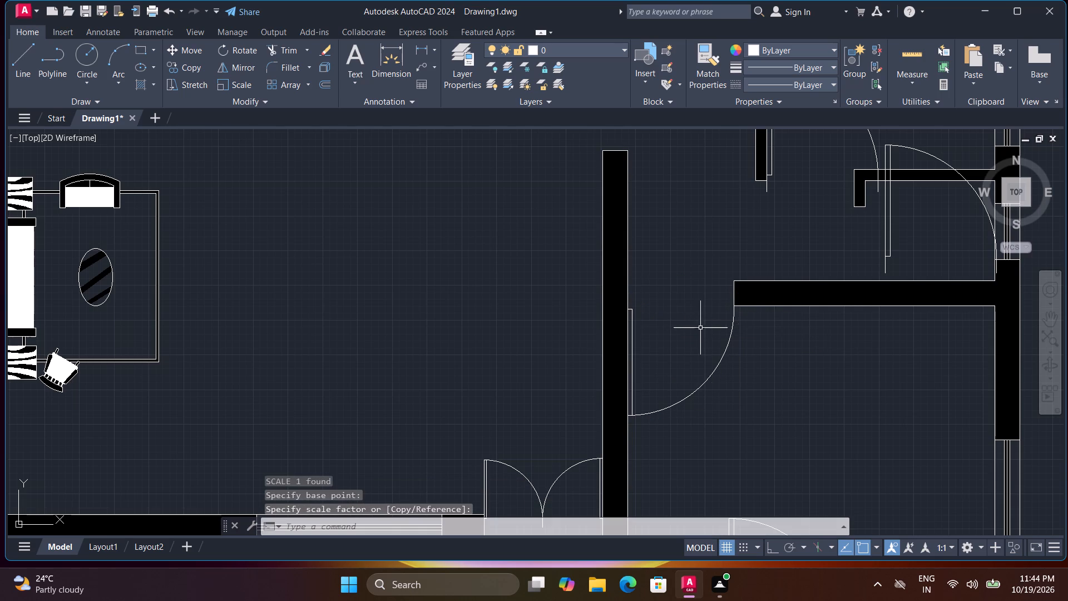
# Rotate the door overlapping the small room's short partition 90 degrees clockwise about its hinge end, with Ortho on.
pyautogui.moveTo(884, 244); pyautogui.dragTo(755, 317, button='middle')
pyautogui.scroll(-1, 757, 313)
pyautogui.click(759, 307)
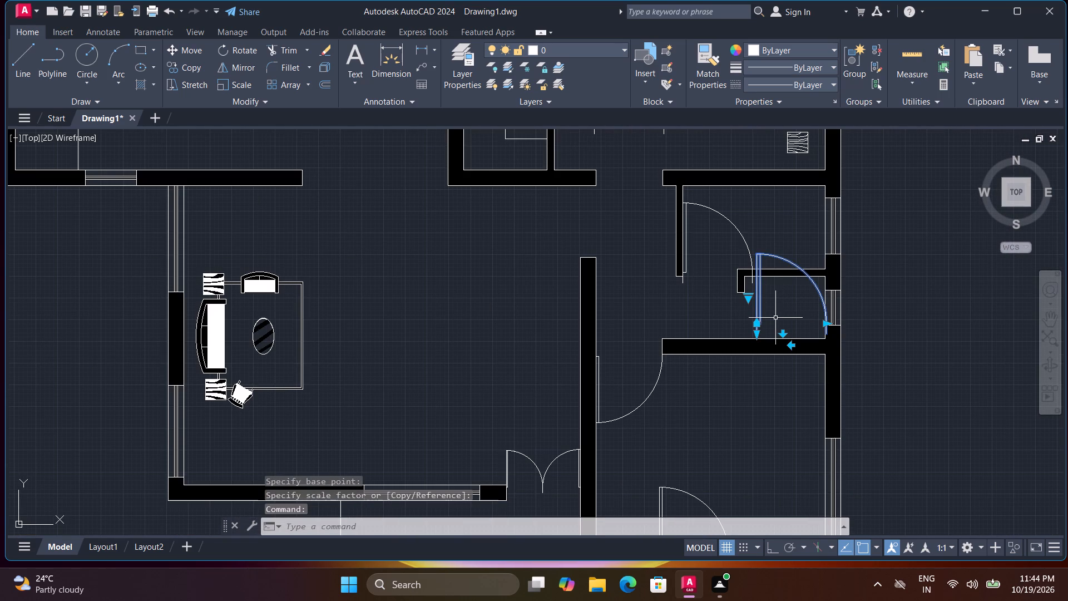
pyautogui.write('ron')
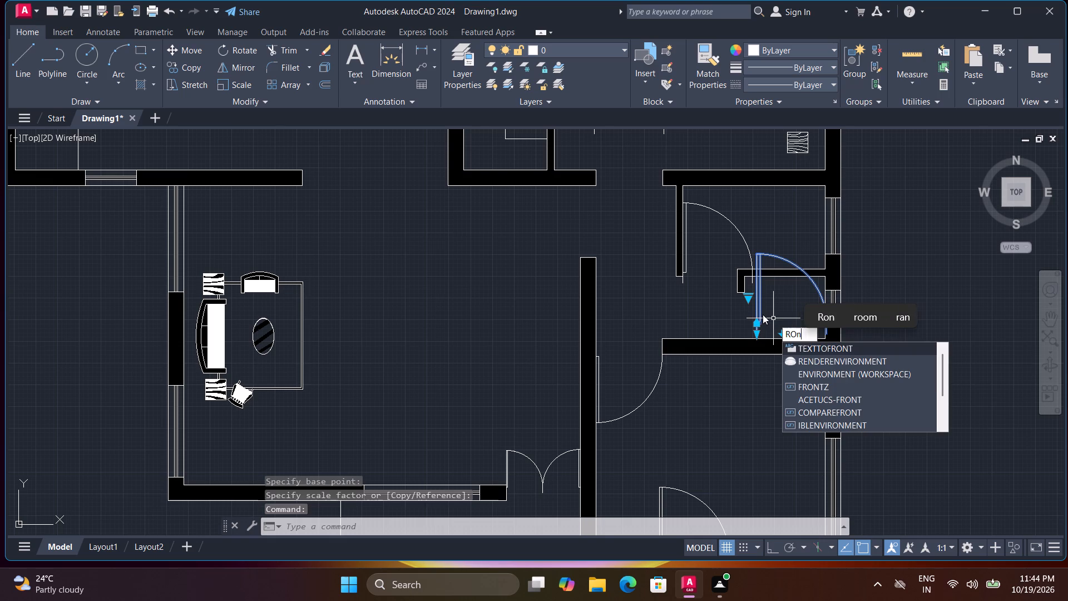
pyautogui.press('BackSpace')
pyautogui.press('space')
pyautogui.click(756, 336)
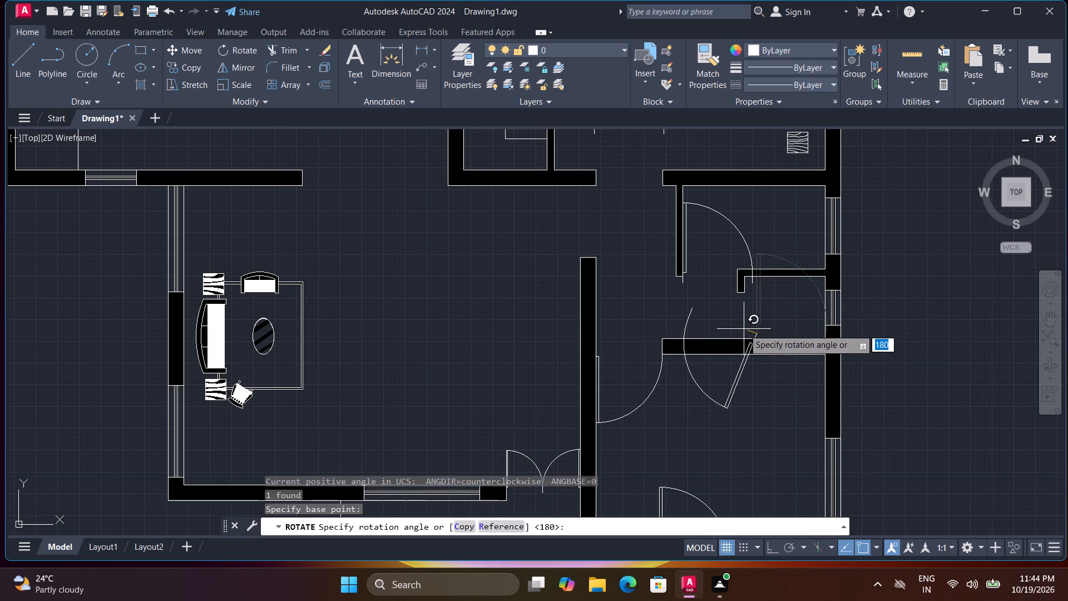
pyautogui.press('F8')
pyautogui.click(755, 410)
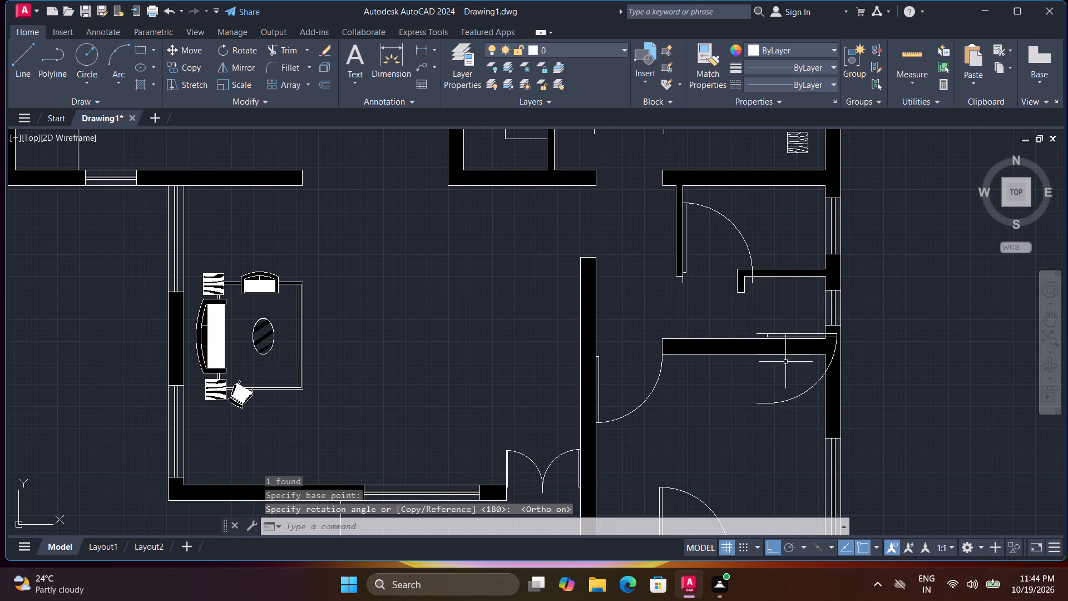
# Flip the rotated door overlapping the small room's lower wall so its leaf lies below its swing arc.
pyautogui.click(777, 333)
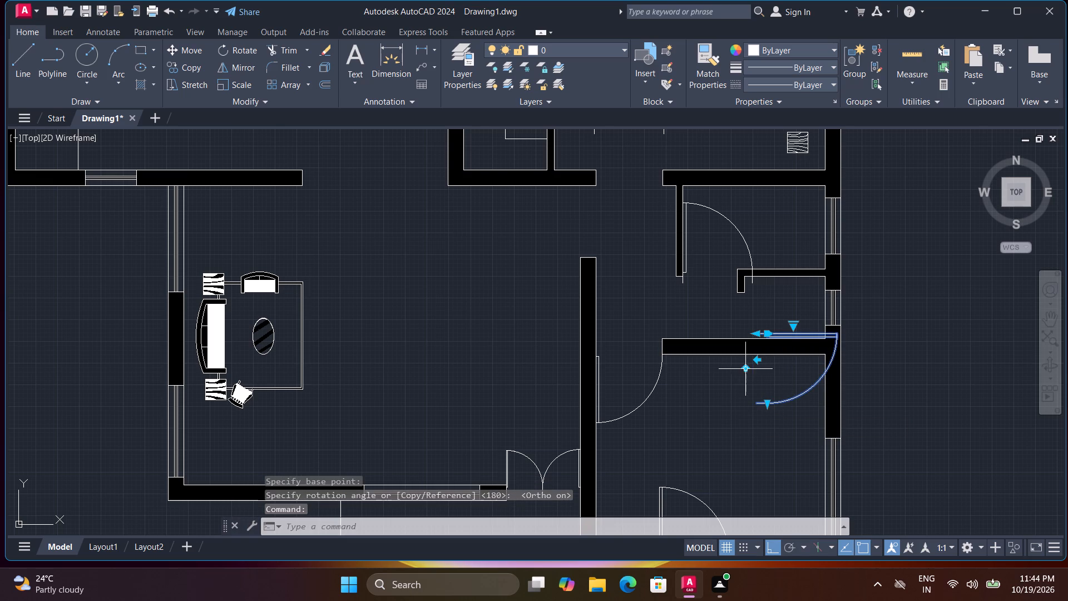
pyautogui.click(746, 366)
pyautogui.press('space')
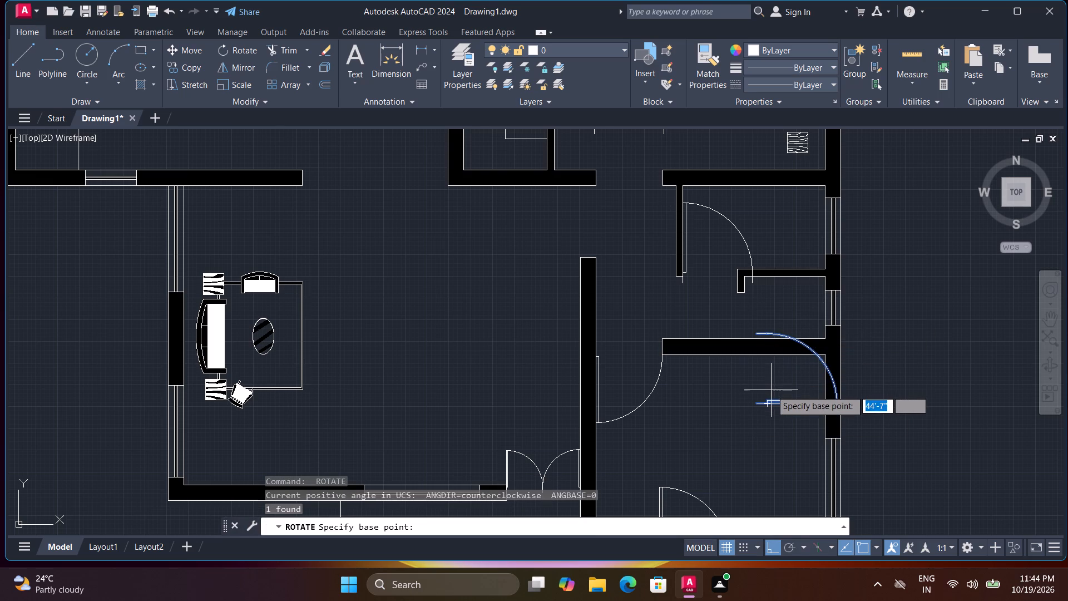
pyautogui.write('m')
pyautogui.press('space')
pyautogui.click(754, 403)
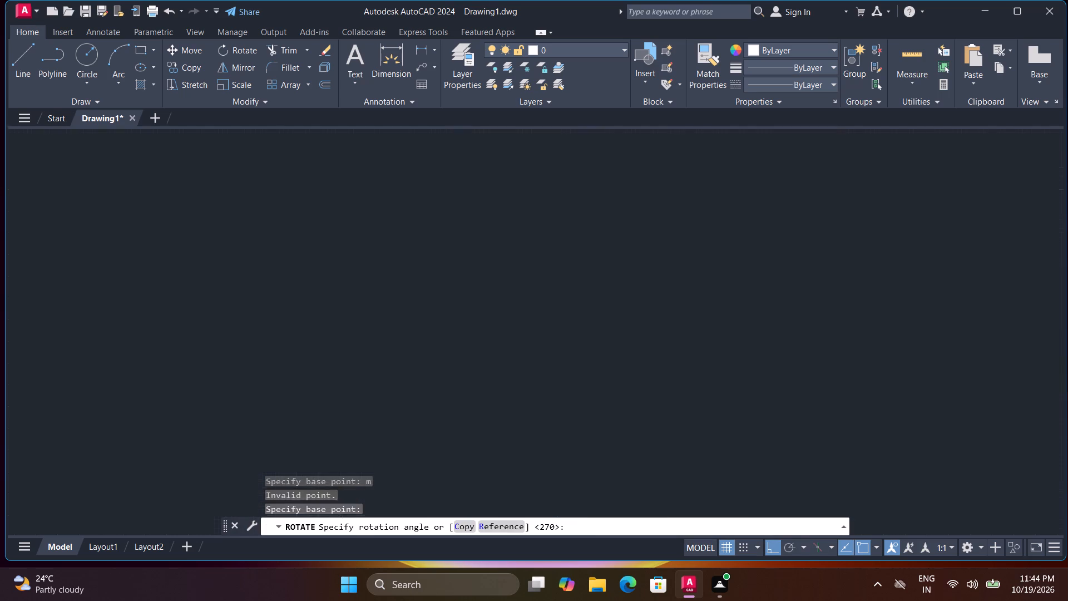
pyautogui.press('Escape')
# Move the flipped door by its hinge end onto the lower wall's upper face, aligned with the short partition's midpoint, with Ortho off.
pyautogui.write('m')
pyautogui.press('space')
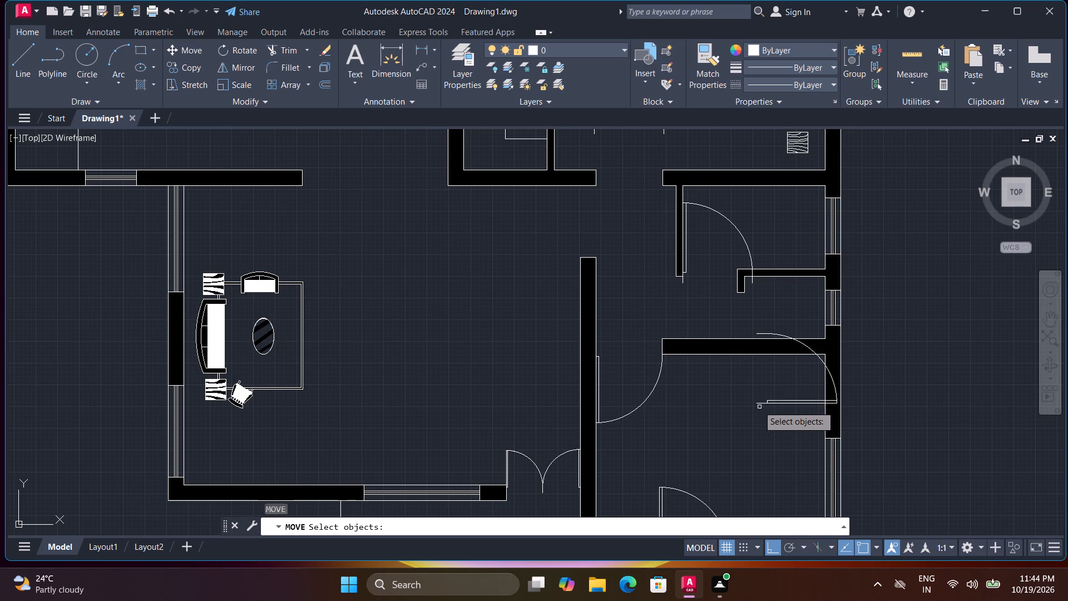
pyautogui.click(755, 405)
pyautogui.press('space')
pyautogui.click(756, 403)
pyautogui.scroll(2, 735, 313)
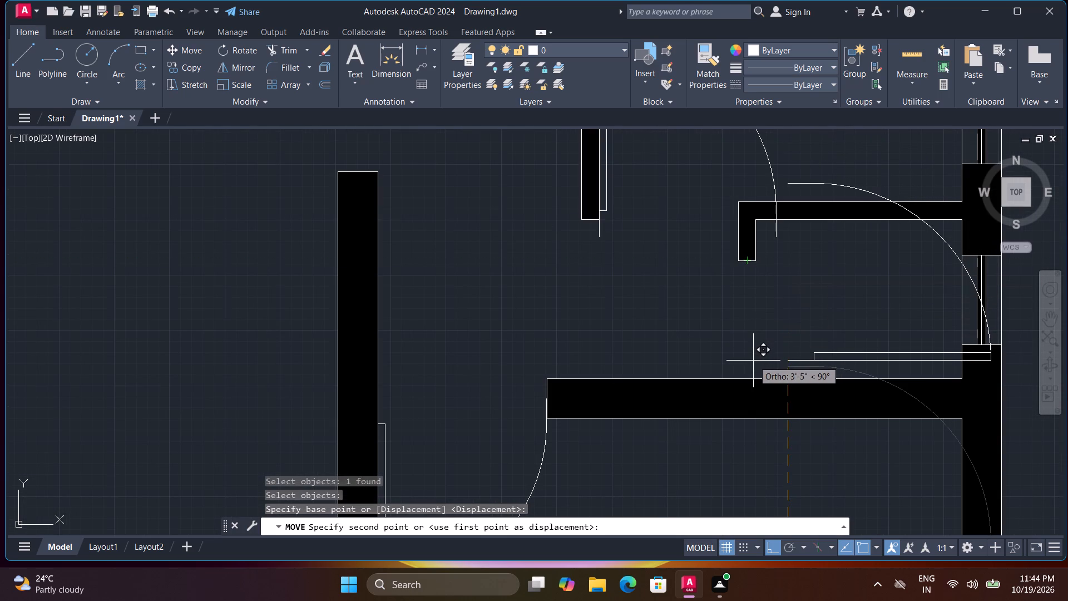
pyautogui.press('F8')
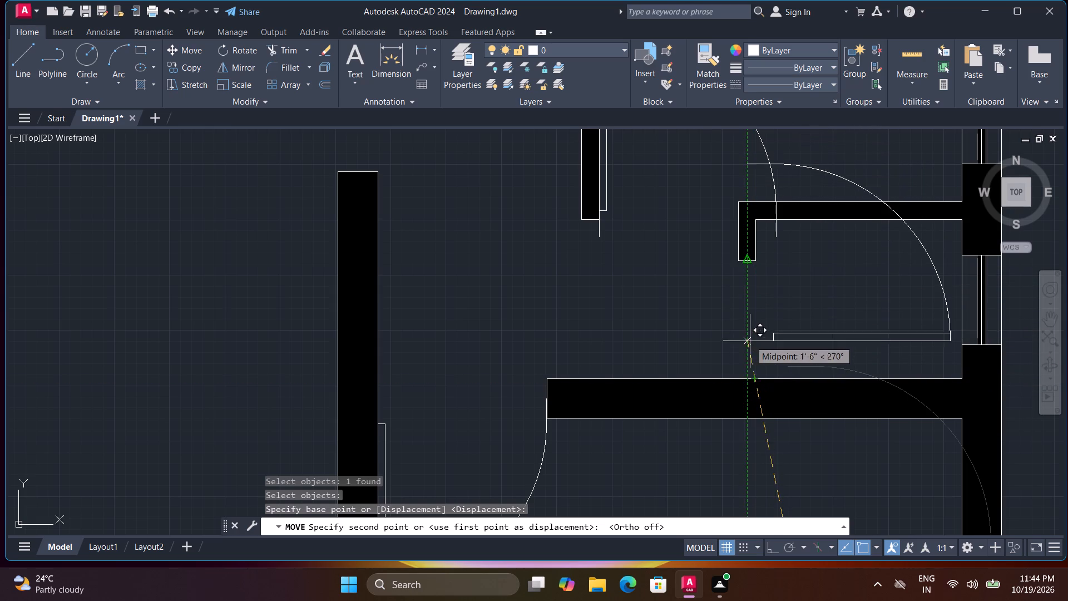
pyautogui.click(748, 380)
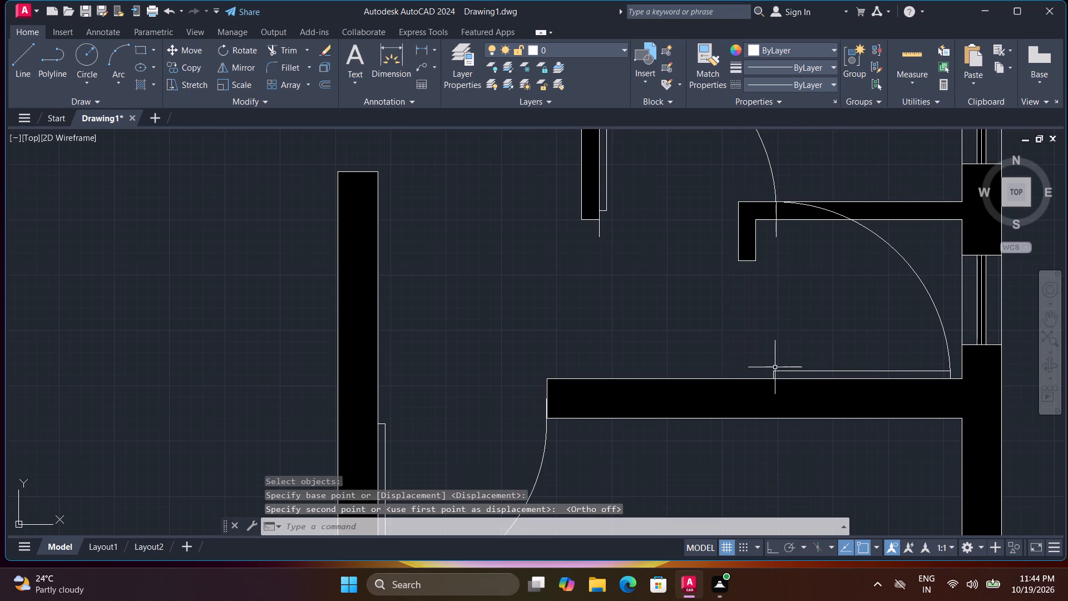
# Scale the door down about its hinge end so its arc meets the end of the short partition.
pyautogui.write('sc')
pyautogui.press('space')
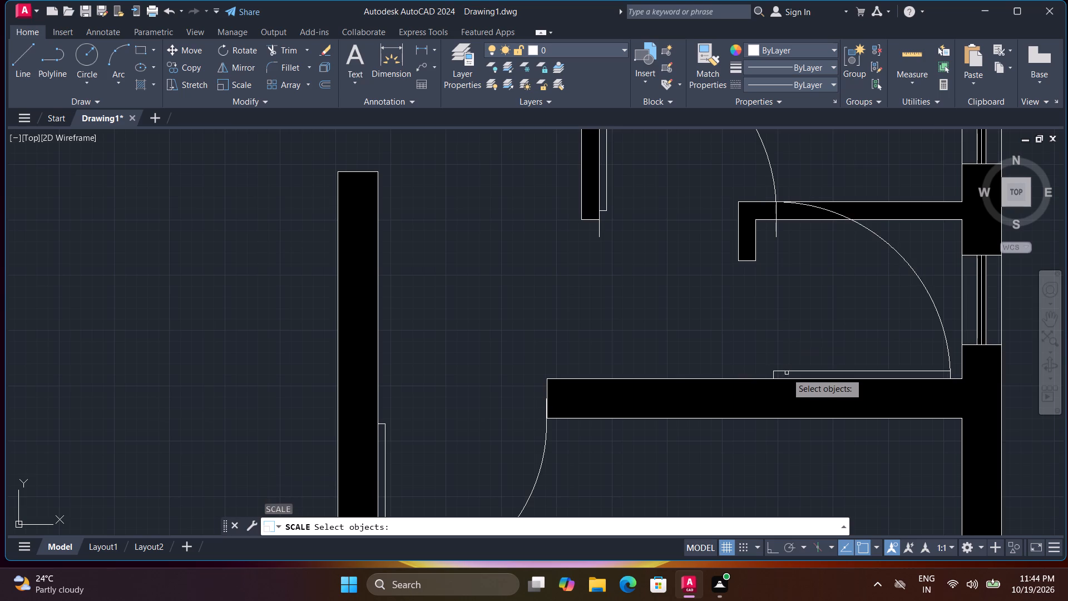
pyautogui.click(787, 373)
pyautogui.press('space')
pyautogui.click(746, 380)
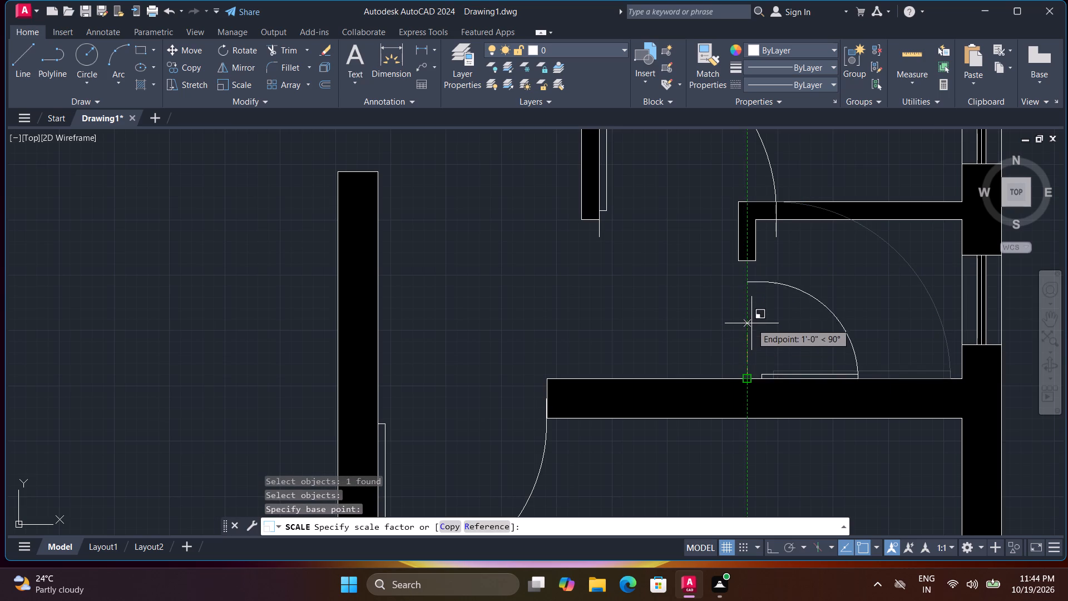
pyautogui.click(750, 311)
# Move the door beside the small room's vertical partition by its hinge end to the partition's lower inner corner.
pyautogui.moveTo(766, 273); pyautogui.dragTo(813, 402, button='middle')
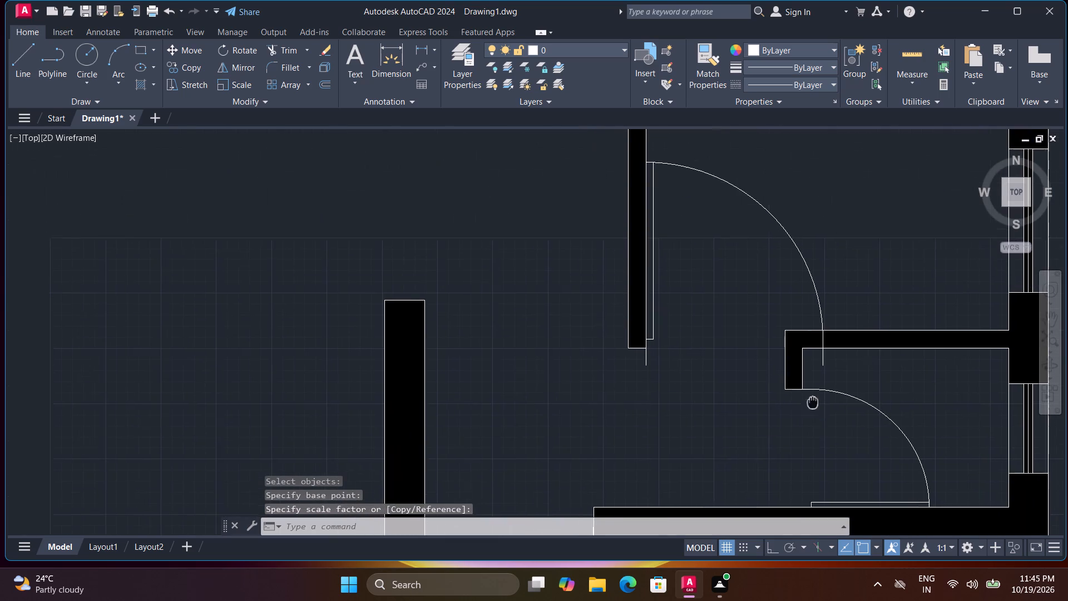
pyautogui.moveTo(759, 354); pyautogui.dragTo(813, 400, button='middle')
pyautogui.press('m')
pyautogui.press('space')
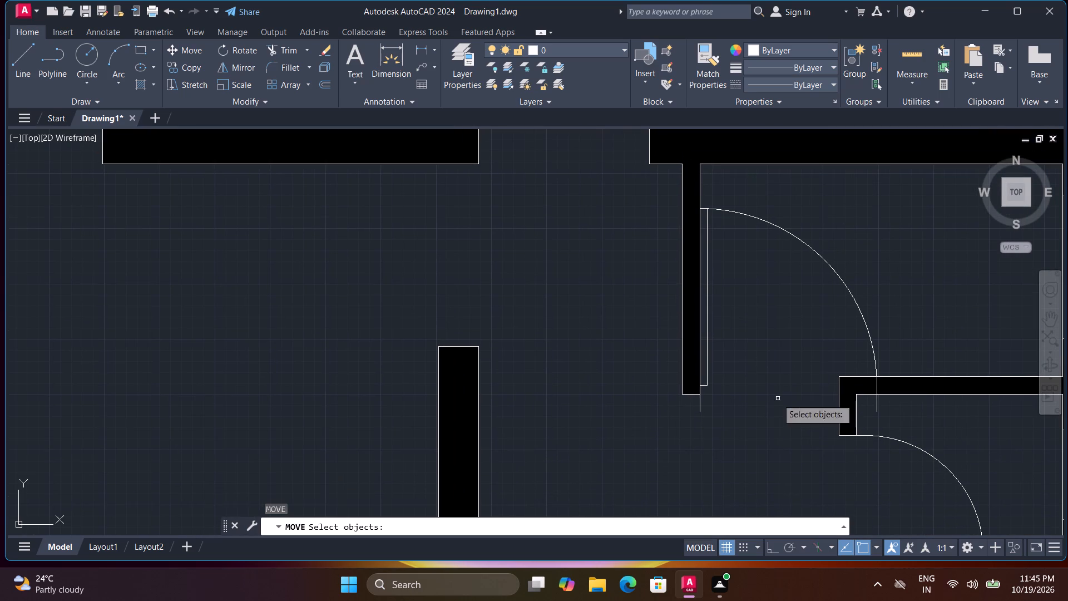
pyautogui.click(699, 406)
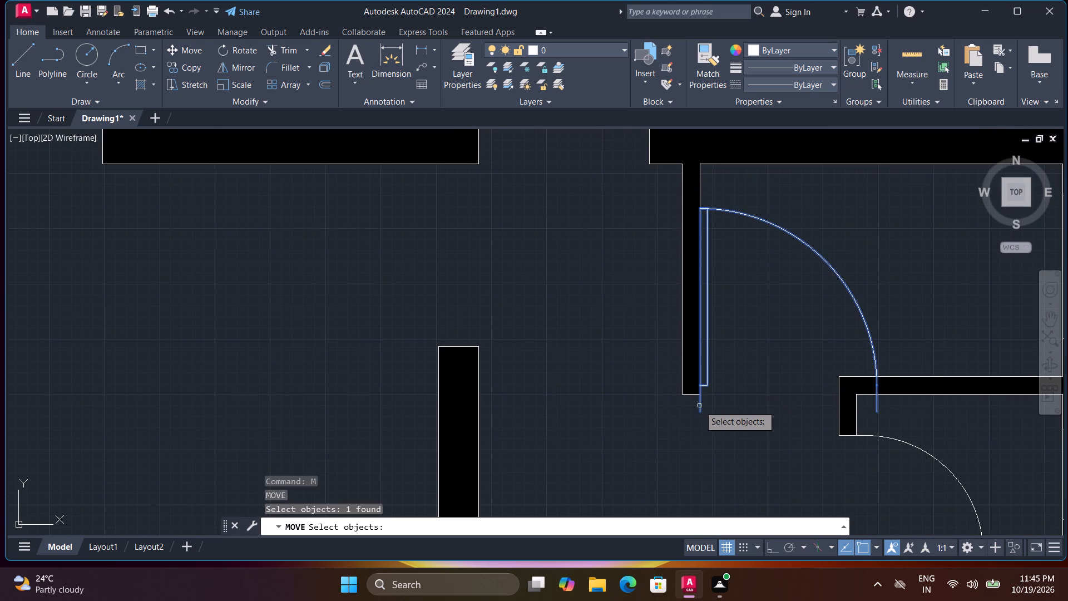
pyautogui.press('space')
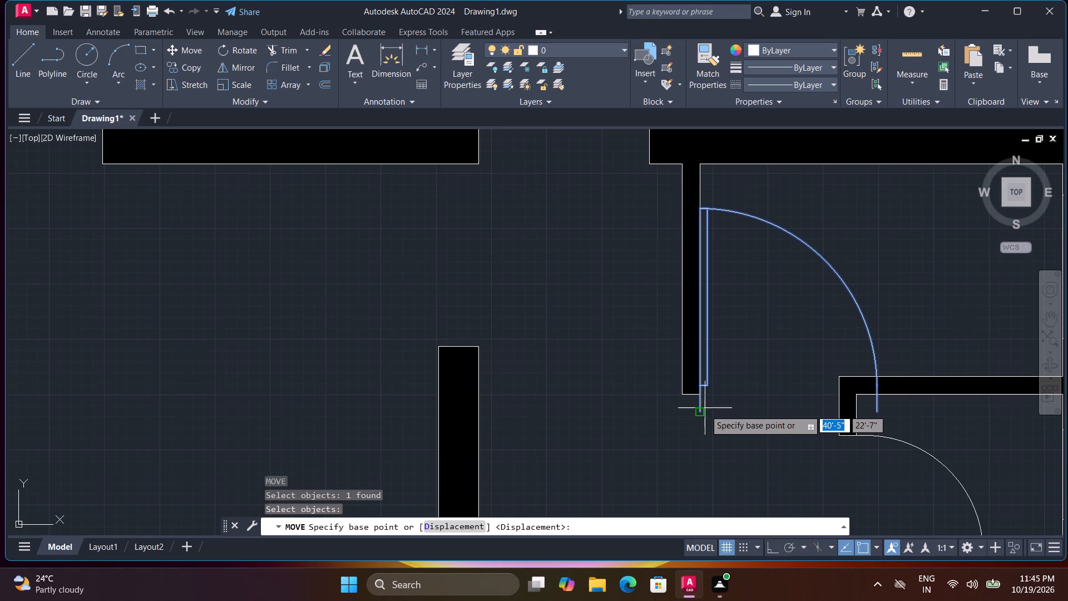
pyautogui.click(701, 415)
pyautogui.click(698, 392)
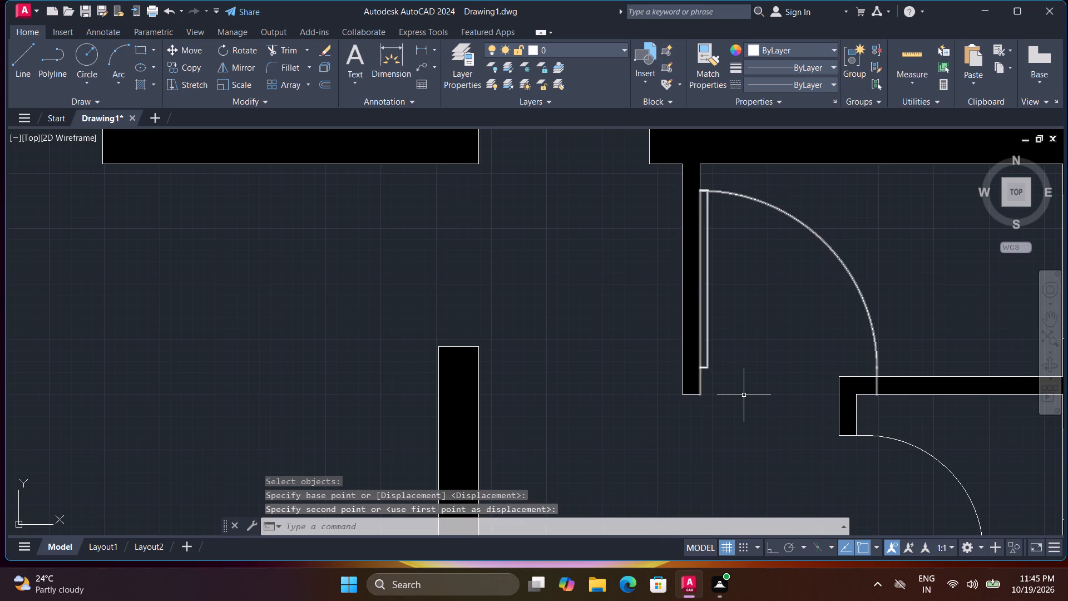
# Scale that door down about its hinge end so its arc reaches the facing short partition.
pyautogui.write('sc')
pyautogui.press('space')
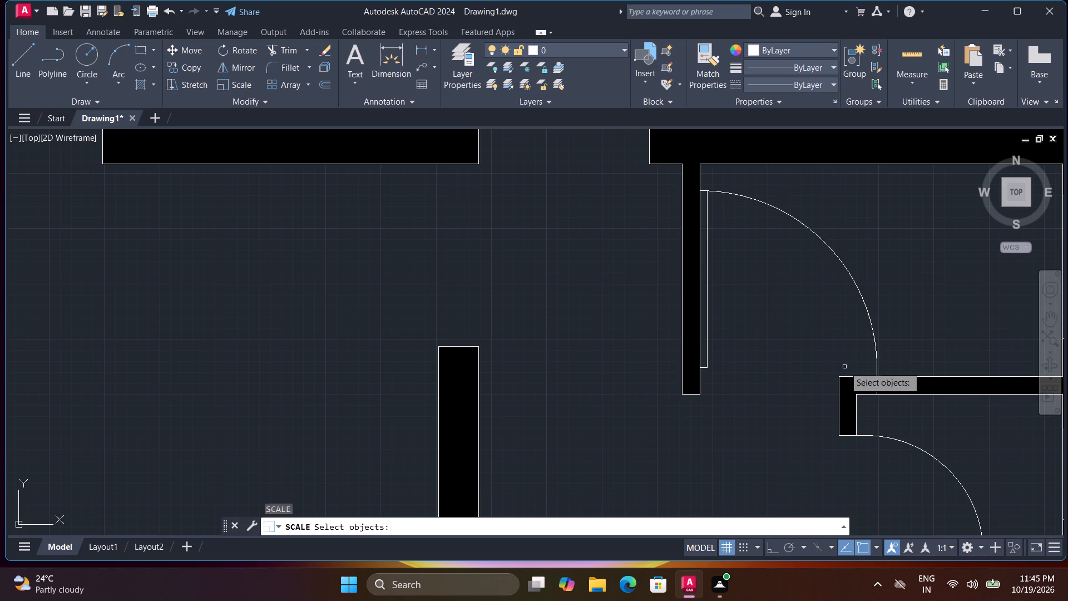
pyautogui.click(705, 367)
pyautogui.press('space')
pyautogui.click(701, 393)
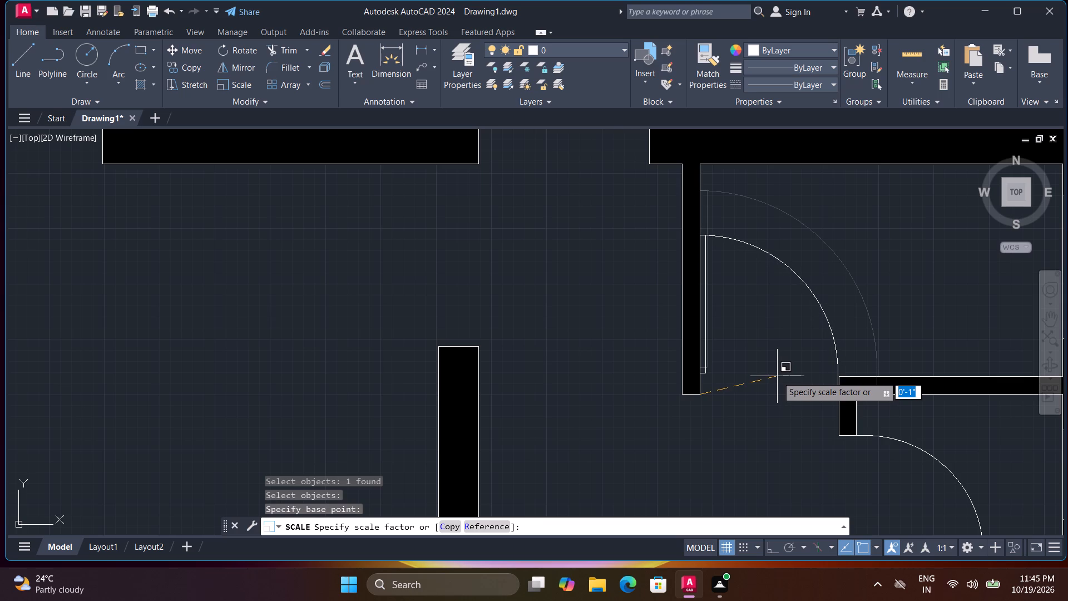
pyautogui.click(778, 377)
# Move the bedroom door by its hinge end to the middle of the wall end at the bedroom's lower opening.
pyautogui.scroll(-2, 785, 390)
pyautogui.moveTo(784, 370); pyautogui.dragTo(832, 472, button='middle')
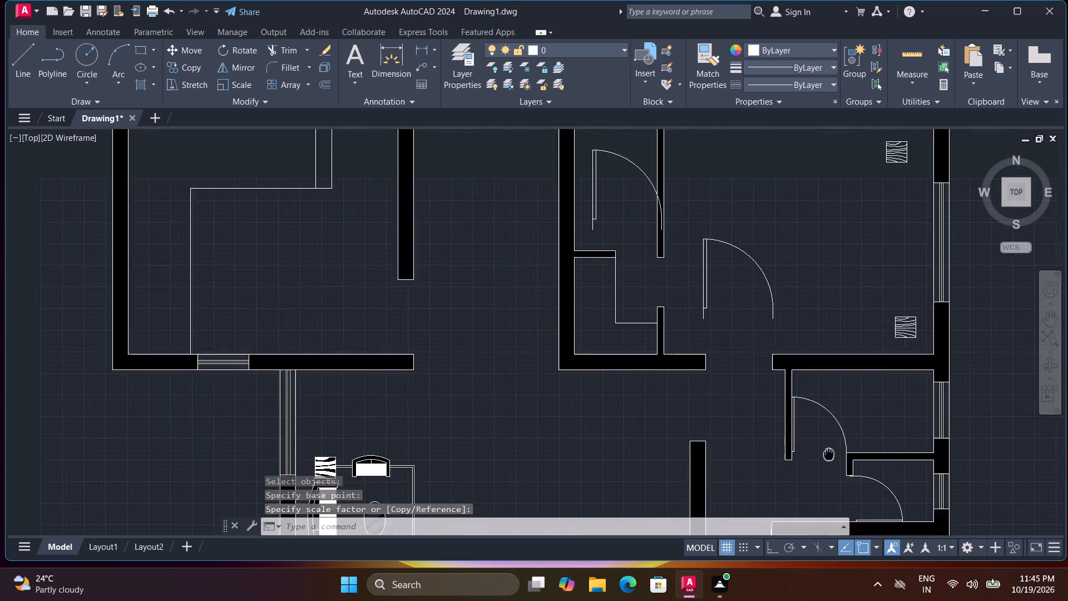
pyautogui.moveTo(832, 472); pyautogui.dragTo(829, 475, button='middle')
pyautogui.press('m')
pyautogui.press('space')
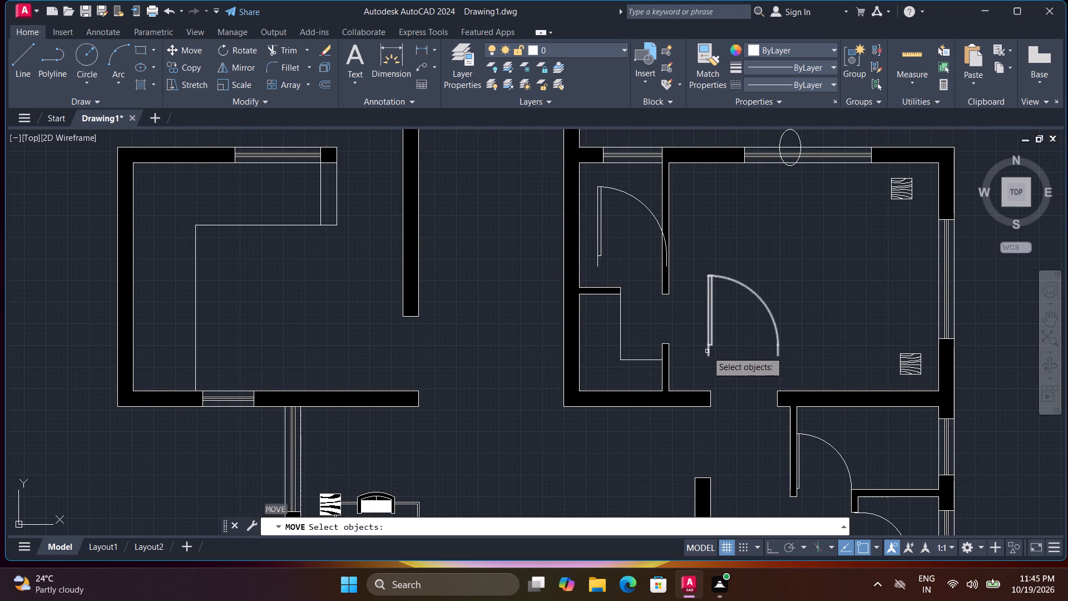
pyautogui.click(707, 351)
pyautogui.press('space')
pyautogui.click(711, 359)
pyautogui.click(710, 401)
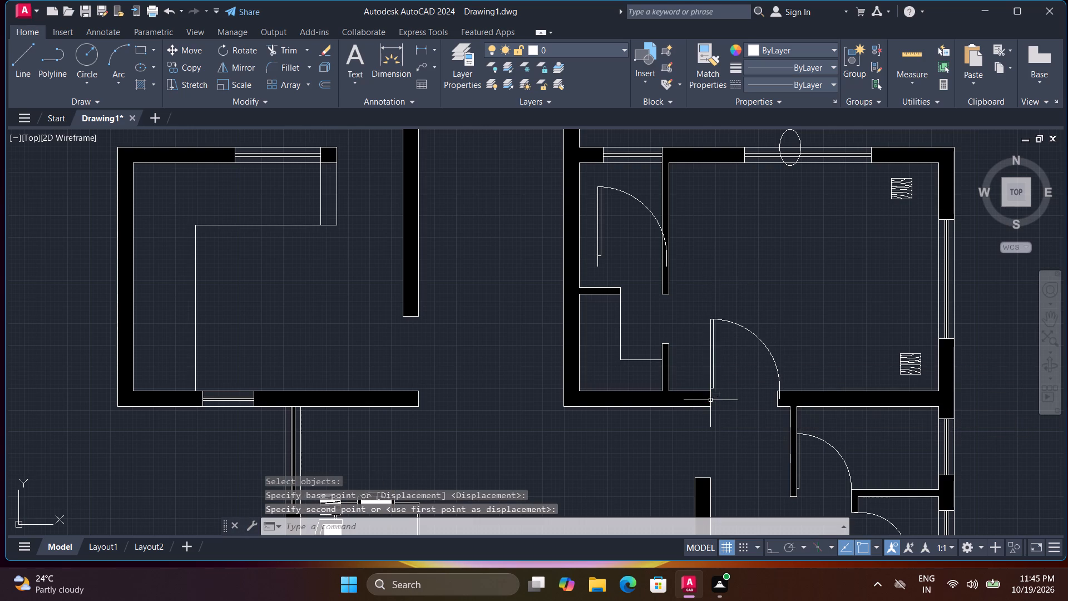
# Scale the bedroom door down about its hinge end so it fits the width of the wall opening.
pyautogui.write('sc')
pyautogui.press('space')
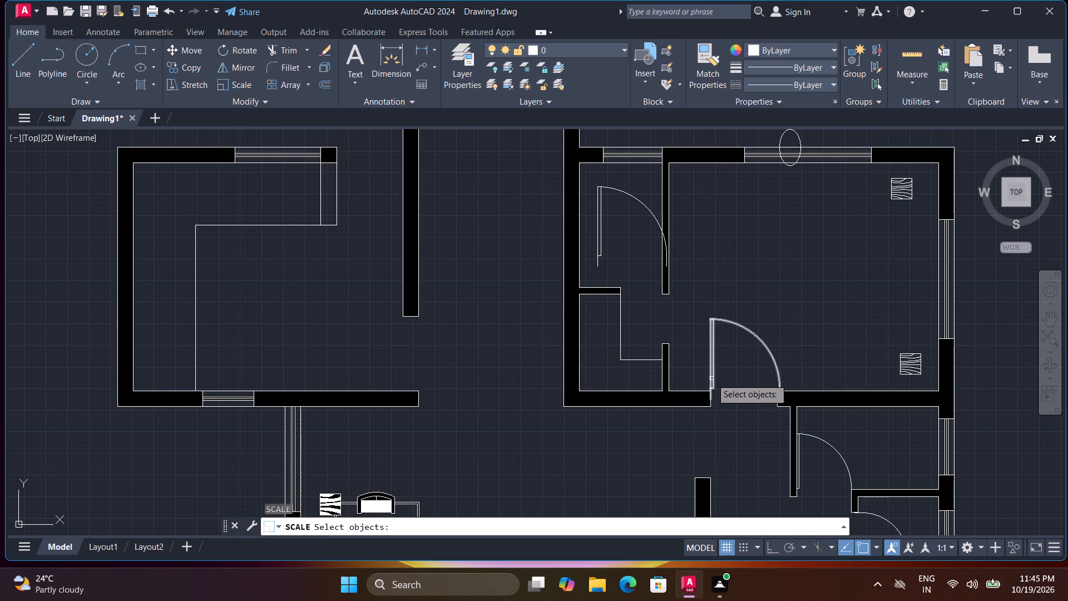
pyautogui.click(711, 378)
pyautogui.press('space')
pyautogui.click(709, 399)
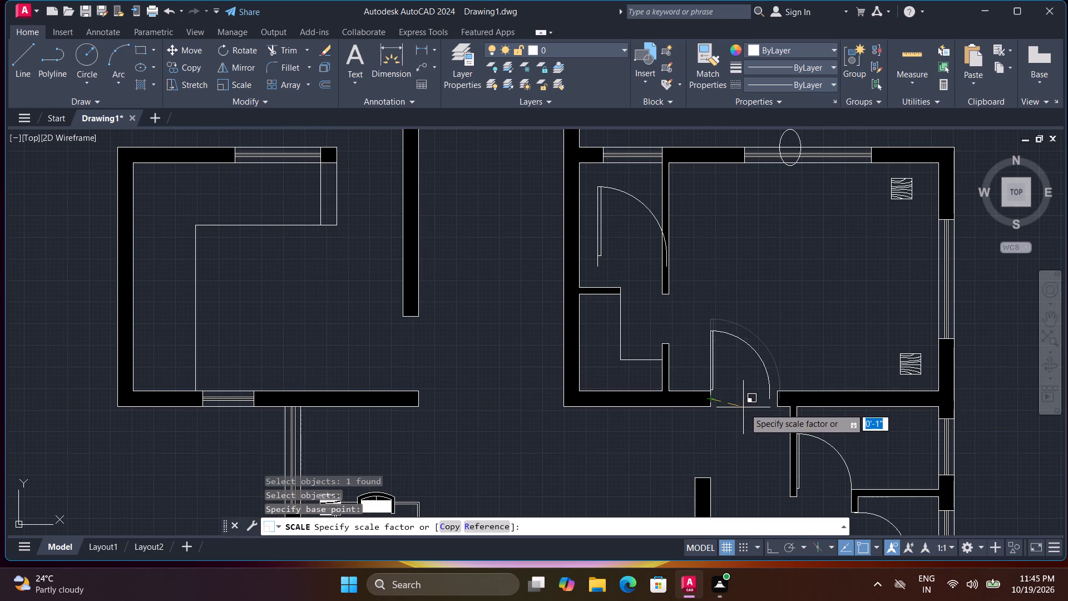
pyautogui.scroll(2, 749, 408)
pyautogui.click(745, 403)
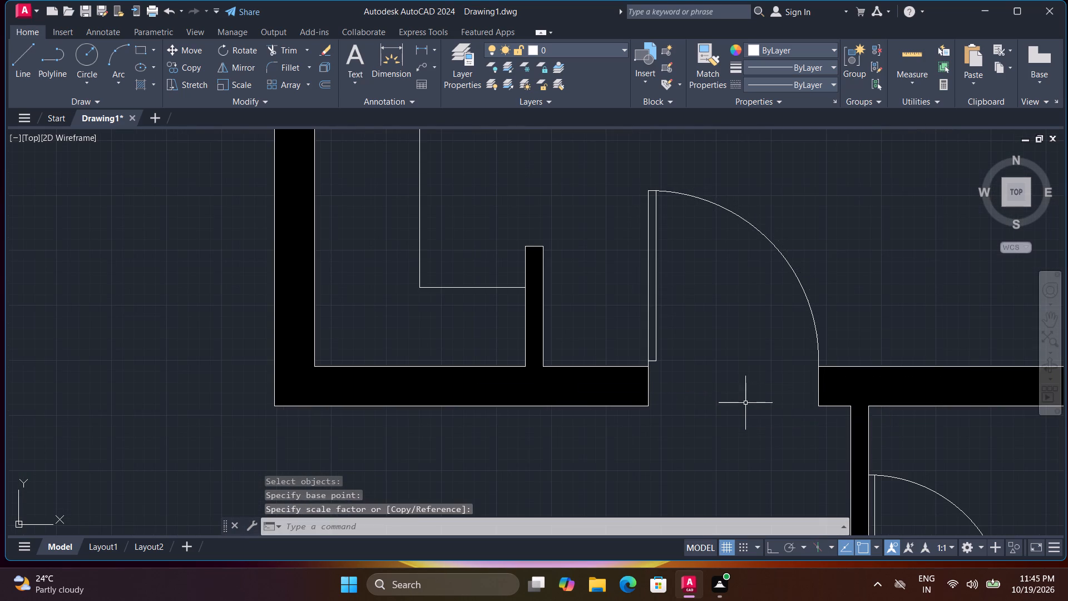
# Flip the door in the narrow room beside the bedroom so its leaf lies along the dividing wall.
pyautogui.scroll(-2, 745, 405)
pyautogui.moveTo(703, 340); pyautogui.dragTo(768, 456, button='middle')
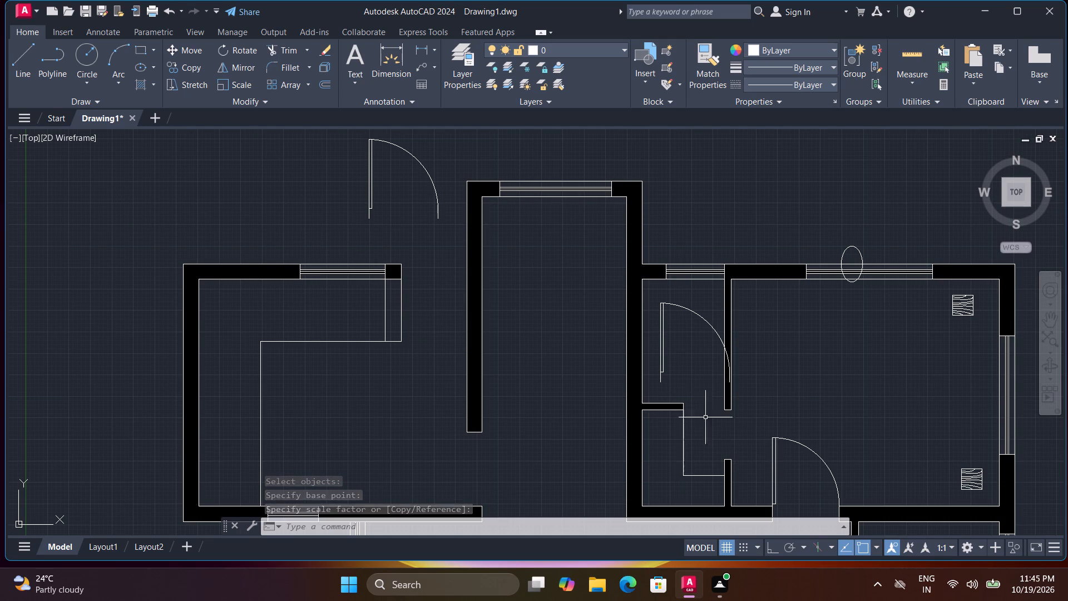
pyautogui.click(661, 366)
pyautogui.click(698, 393)
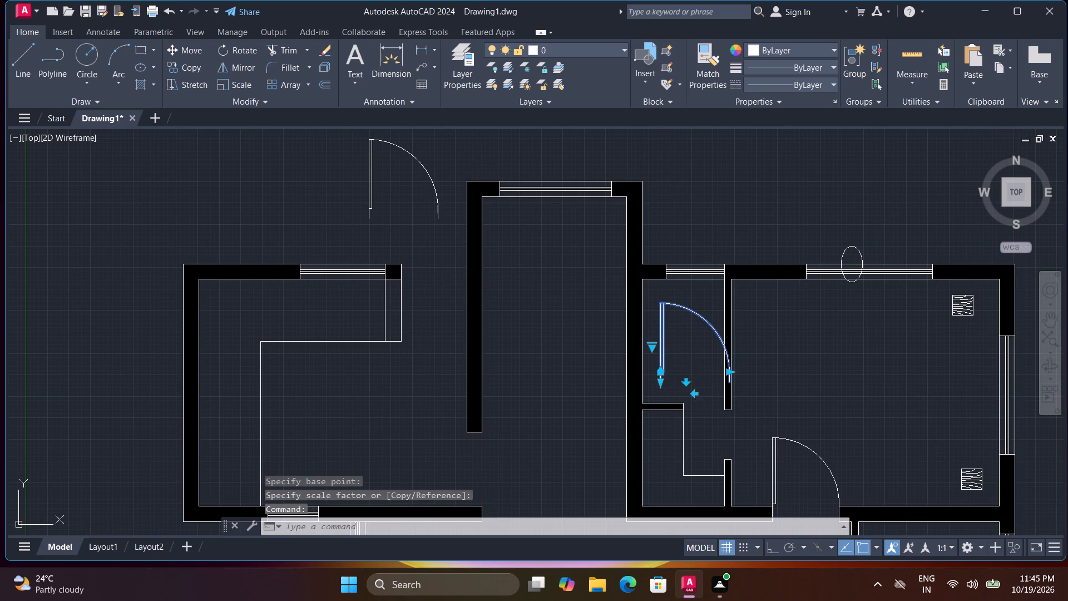
# Scale the narrow room's flipped door down about its hinge end.
pyautogui.press('space')
pyautogui.write('m')
pyautogui.press('space')
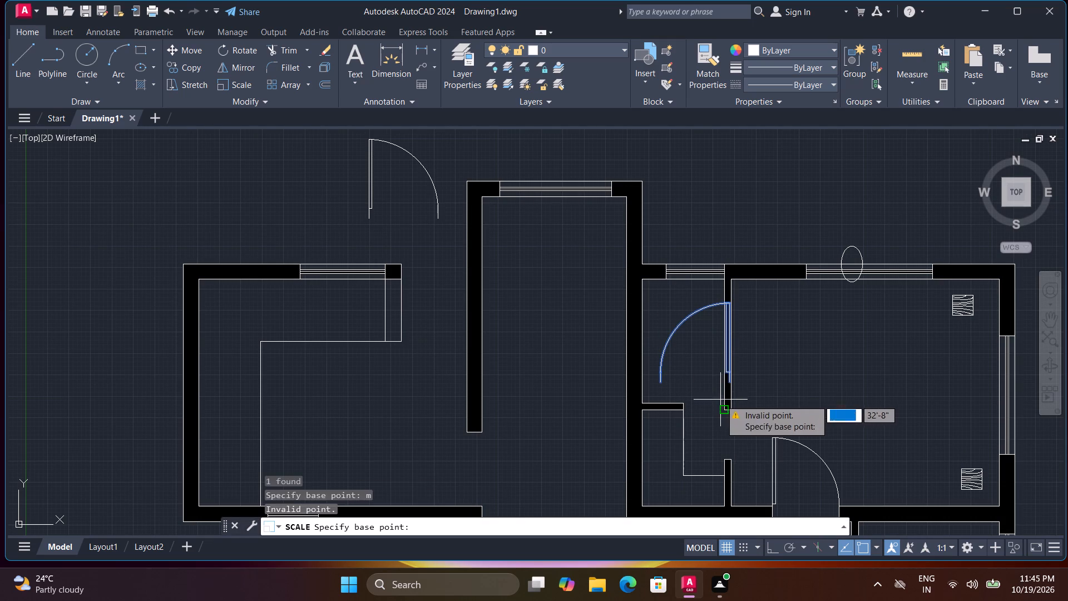
pyautogui.scroll(1, 728, 376)
pyautogui.click(729, 385)
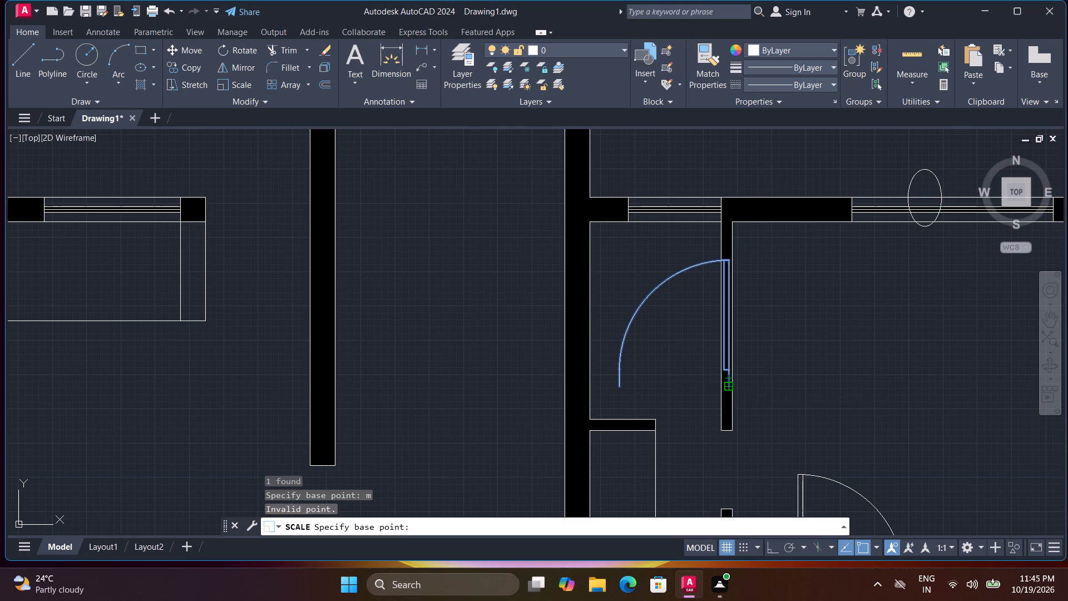
pyautogui.click(703, 426)
# Move the door by its hinge end to the dividing wall's inner face, level with the middle of the facing partition's end.
pyautogui.write('m')
pyautogui.press('space')
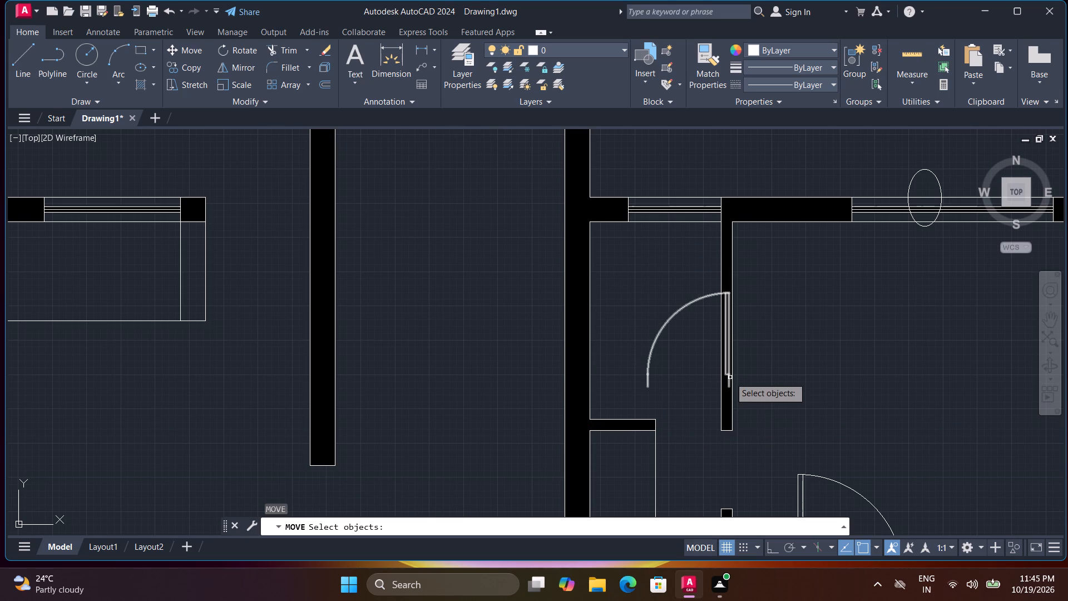
pyautogui.click(728, 377)
pyautogui.press('space')
pyautogui.click(730, 387)
pyautogui.scroll(3, 694, 426)
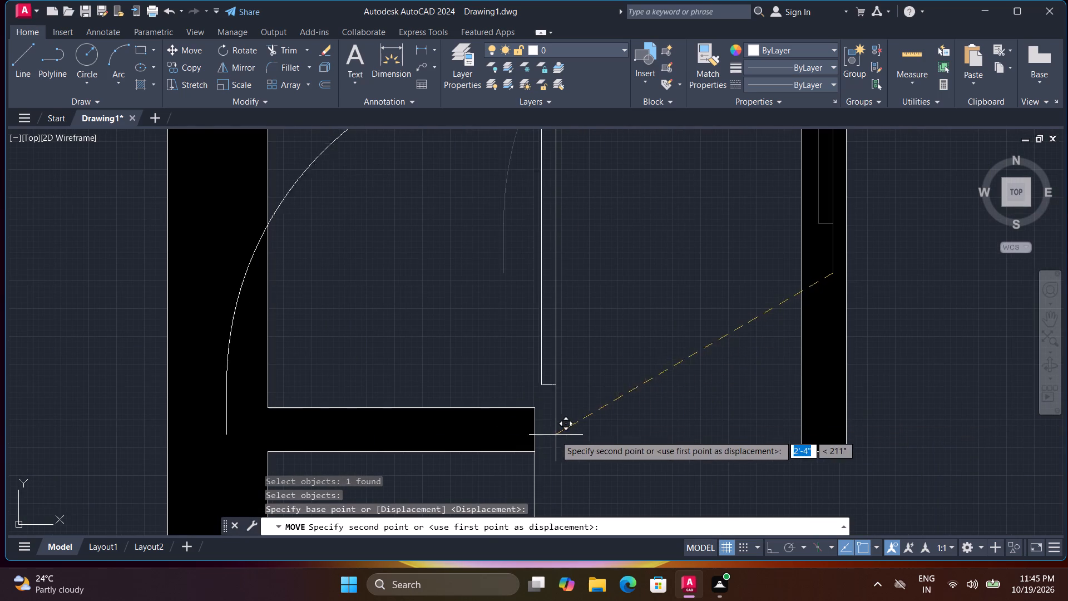
pyautogui.click(802, 431)
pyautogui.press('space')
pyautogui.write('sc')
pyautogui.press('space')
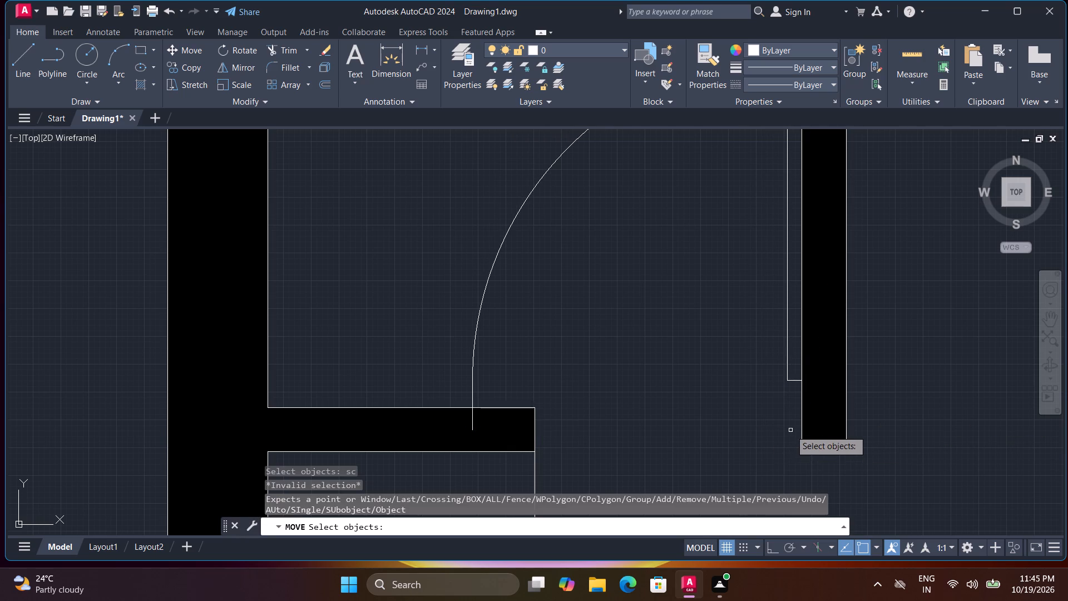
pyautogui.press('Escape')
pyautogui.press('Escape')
# Scale the door down about its hinge end so it fits between the dividing wall and the facing partition.
pyautogui.write('sc')
pyautogui.press('space')
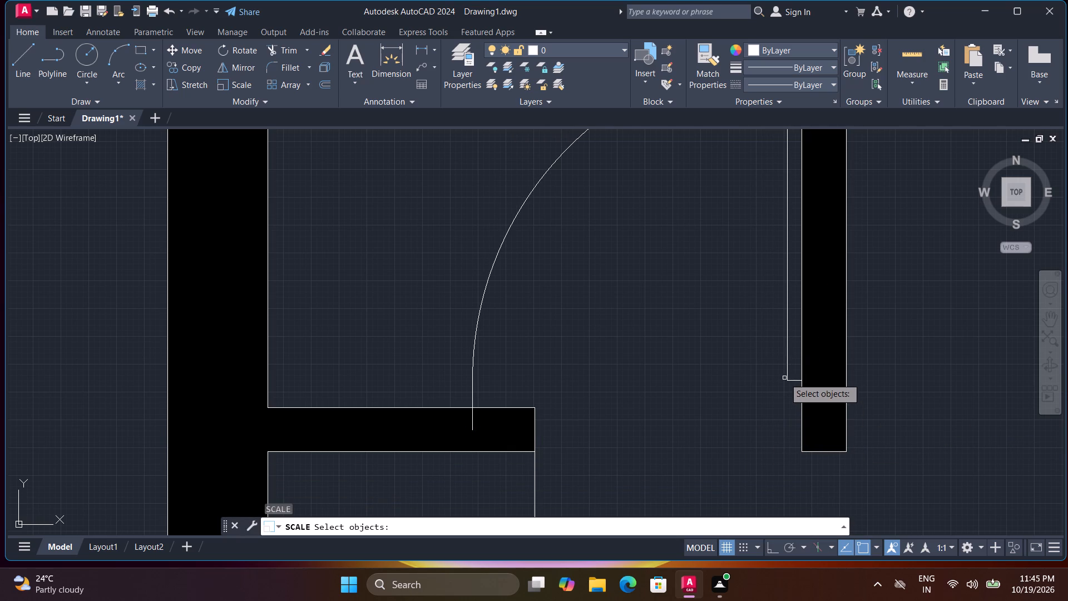
pyautogui.click(787, 378)
pyautogui.press('space')
pyautogui.click(802, 428)
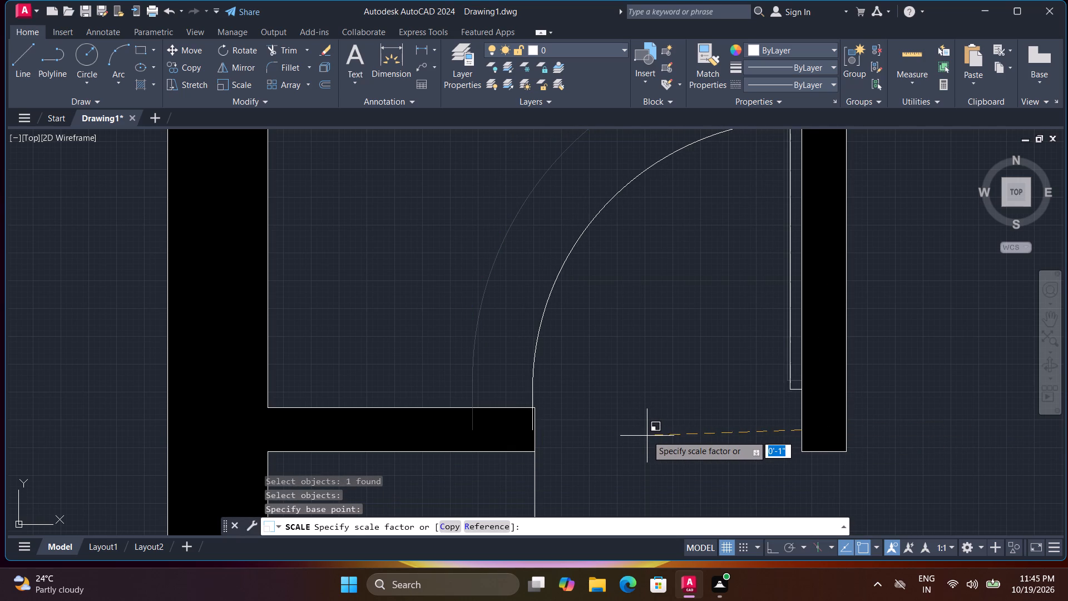
pyautogui.click(649, 435)
# Delete the stray ellipse overlapping the window in the bedroom's upper wall.
pyautogui.scroll(-4, 658, 441)
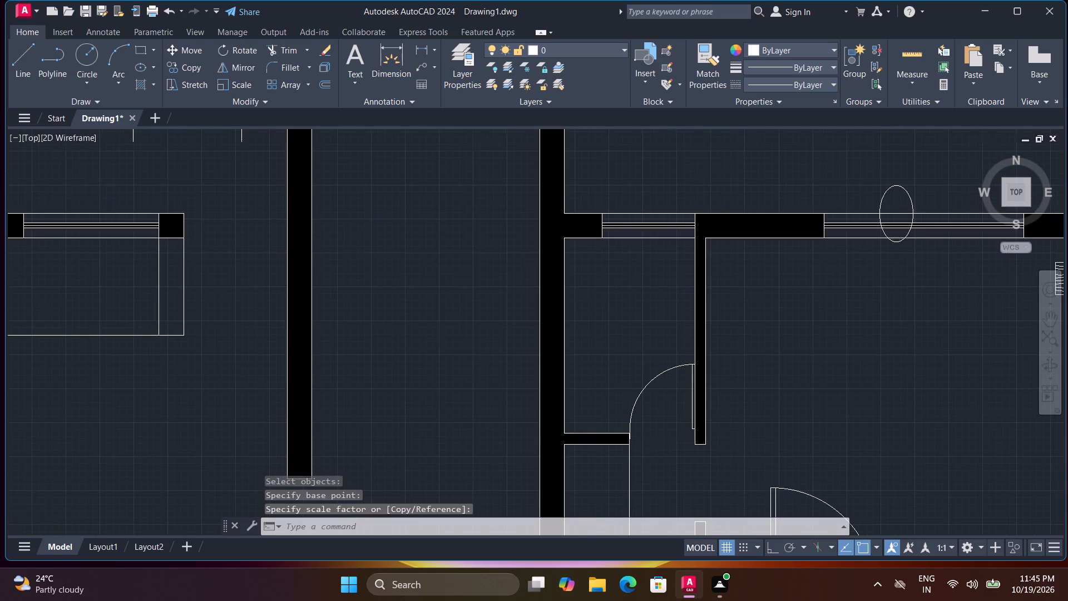
pyautogui.scroll(-1, 672, 439)
pyautogui.moveTo(766, 403); pyautogui.dragTo(737, 415, button='middle')
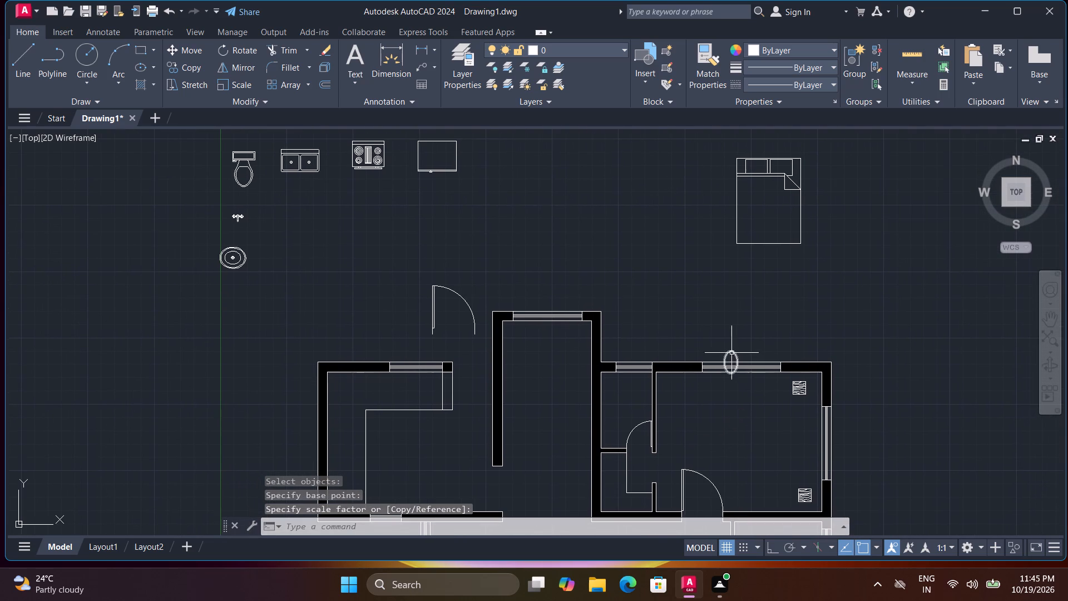
pyautogui.click(731, 352)
pyautogui.press('Delete')
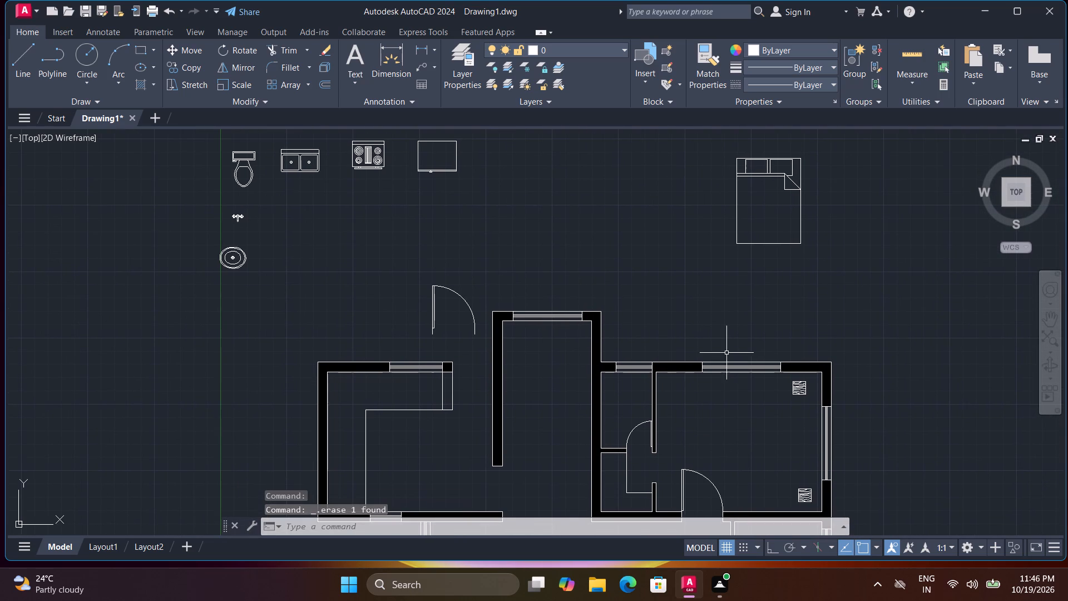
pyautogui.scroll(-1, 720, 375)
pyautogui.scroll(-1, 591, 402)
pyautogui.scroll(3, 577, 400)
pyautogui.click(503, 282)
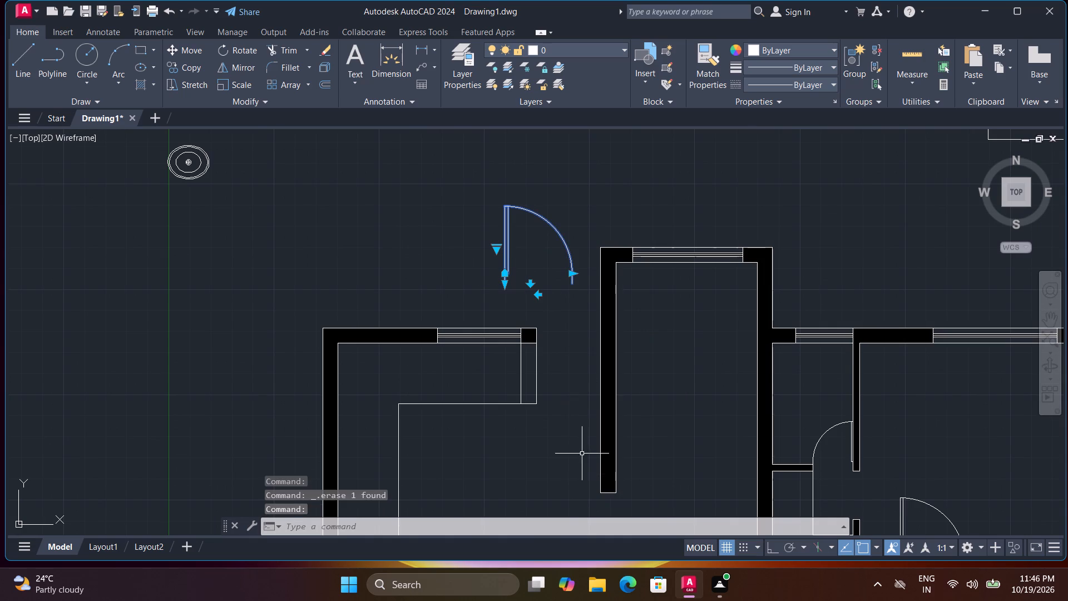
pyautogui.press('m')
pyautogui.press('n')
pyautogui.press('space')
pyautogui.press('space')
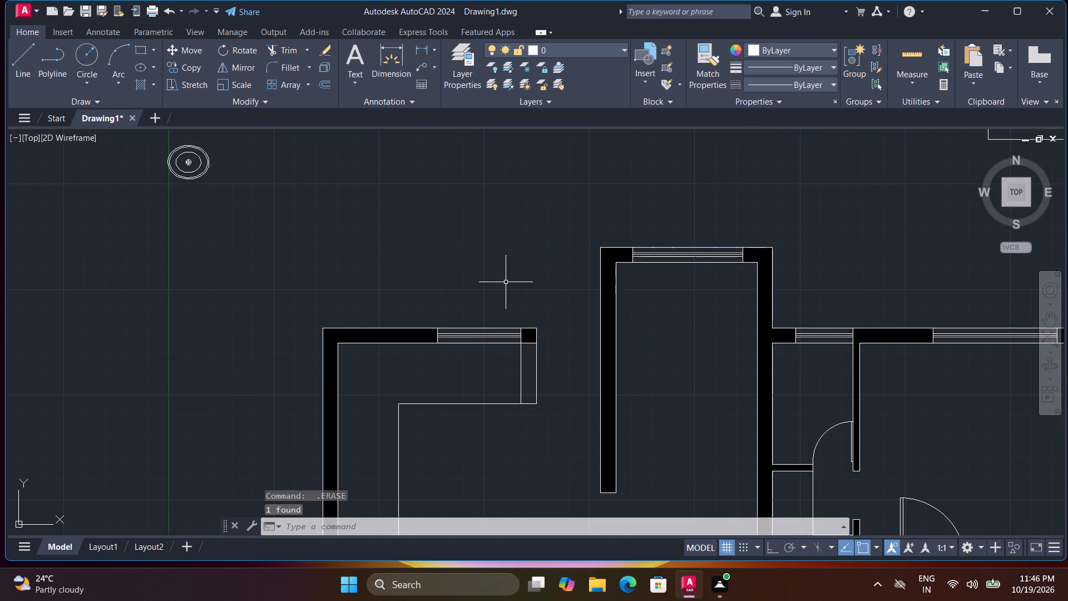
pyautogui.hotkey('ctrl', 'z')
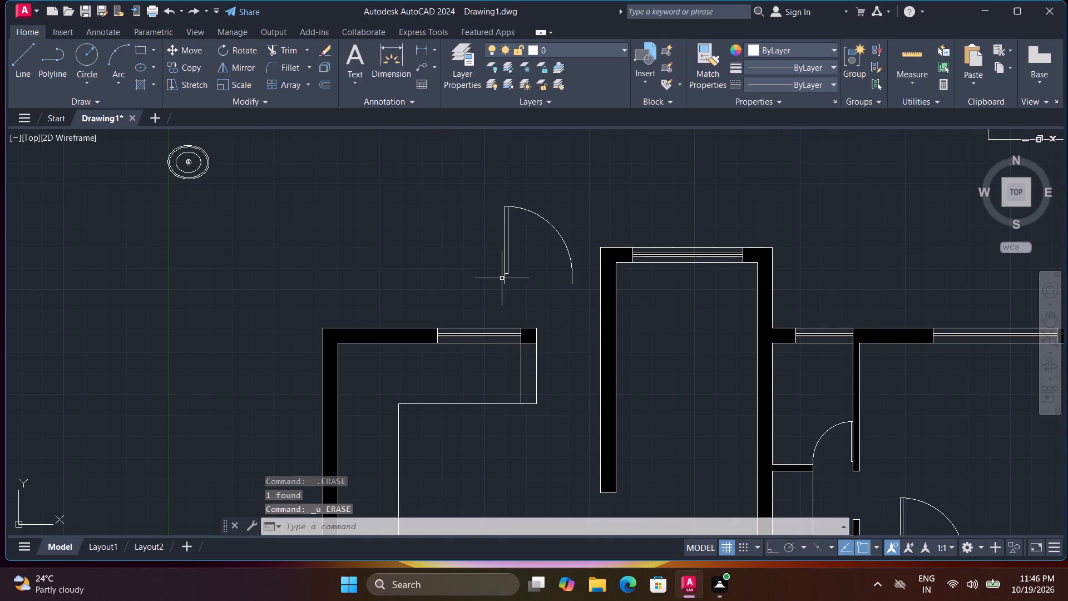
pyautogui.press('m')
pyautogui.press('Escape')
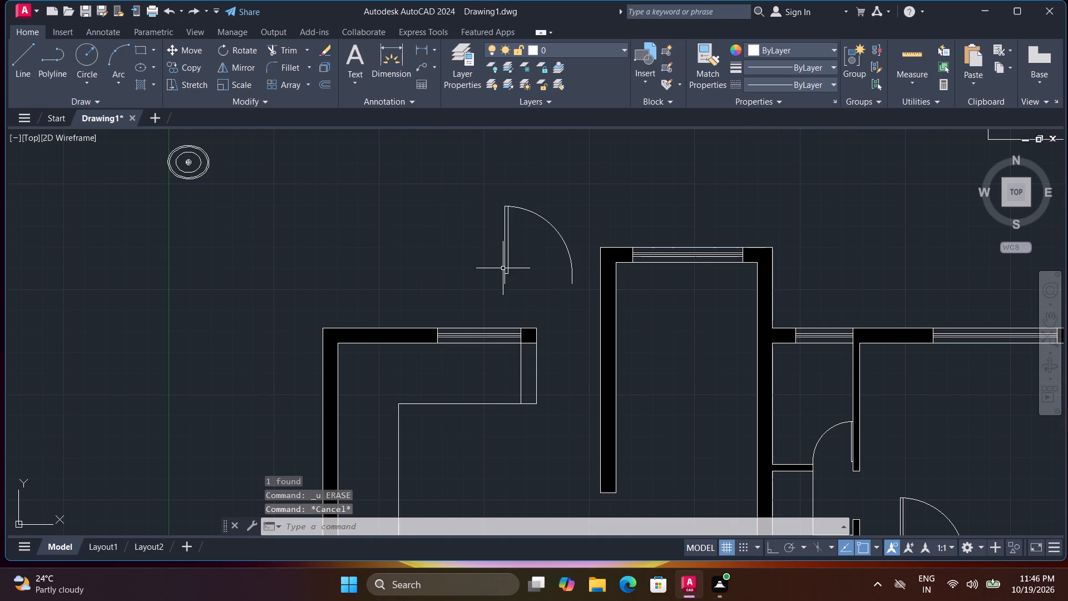
# Flip the spare door above the plan both ways so it swings downward with its hinge toward the tall room.
pyautogui.click(505, 268)
pyautogui.click(529, 285)
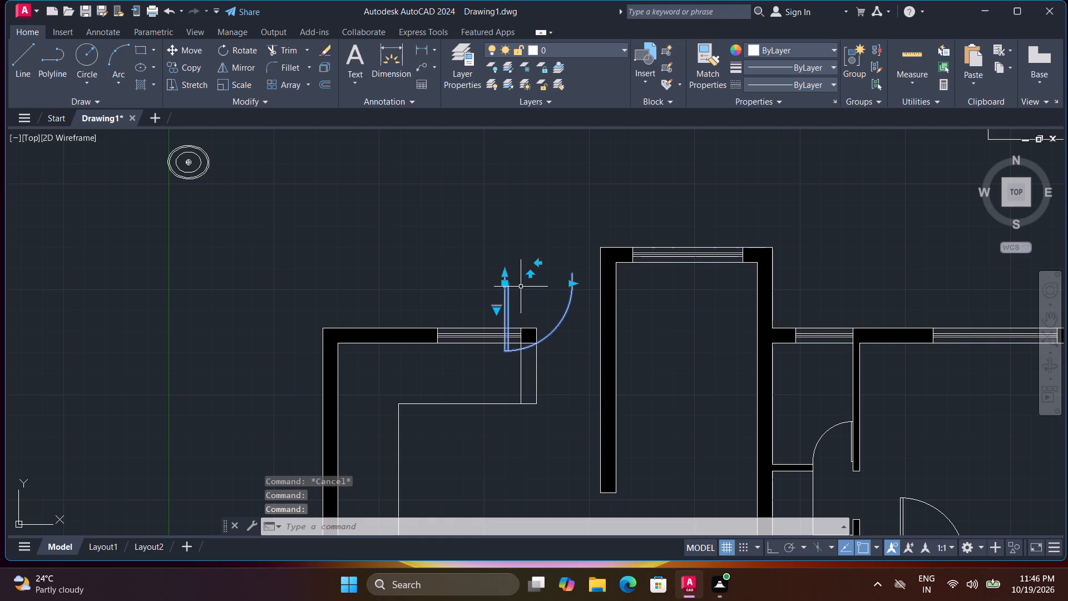
pyautogui.click(537, 262)
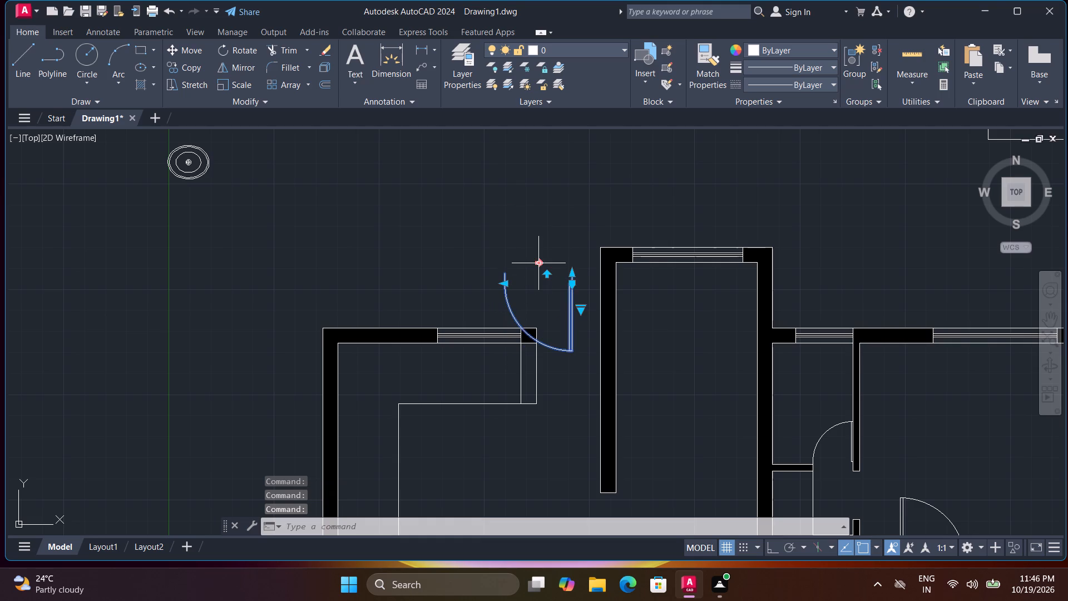
pyautogui.press('Escape')
# Move the flipped door by its hinge end to the tall room's outer wall face, level with the middle of the kitchen's upper wall.
pyautogui.press('m')
pyautogui.press('space')
pyautogui.click(571, 293)
pyautogui.press('space')
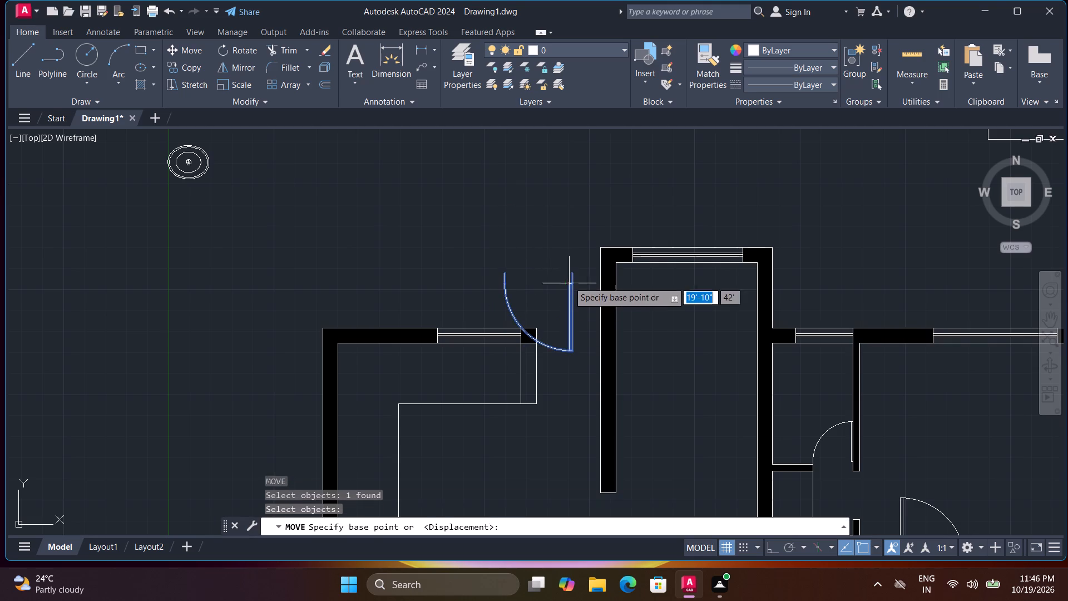
pyautogui.click(571, 274)
pyautogui.scroll(2, 537, 338)
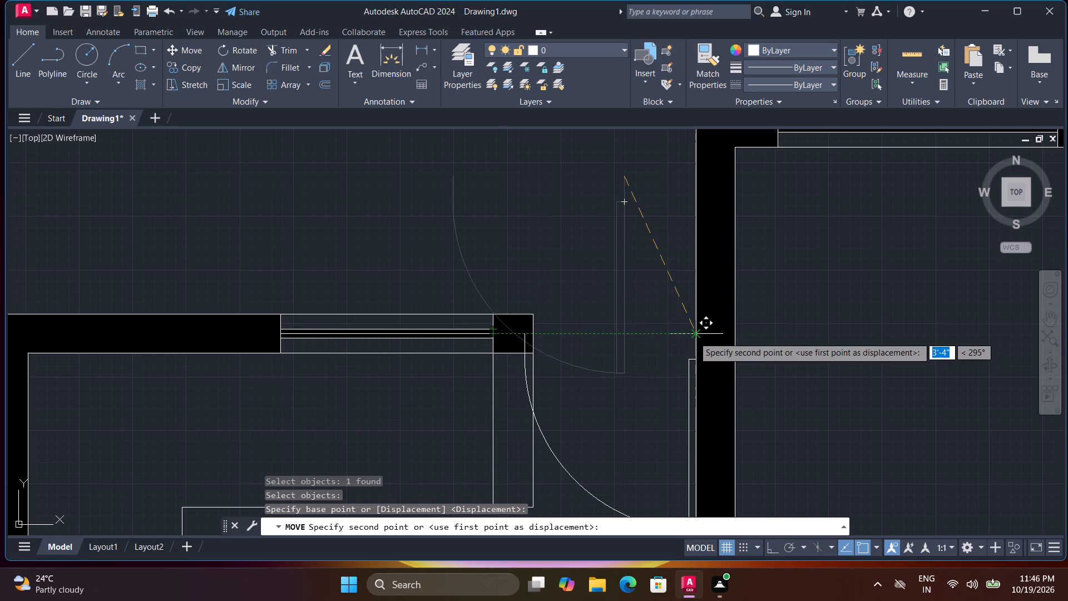
pyautogui.click(694, 337)
# Scale the door down about its hinge end to fit the opening between the kitchen's upper wall and the tall room.
pyautogui.write('sc')
pyautogui.press('space')
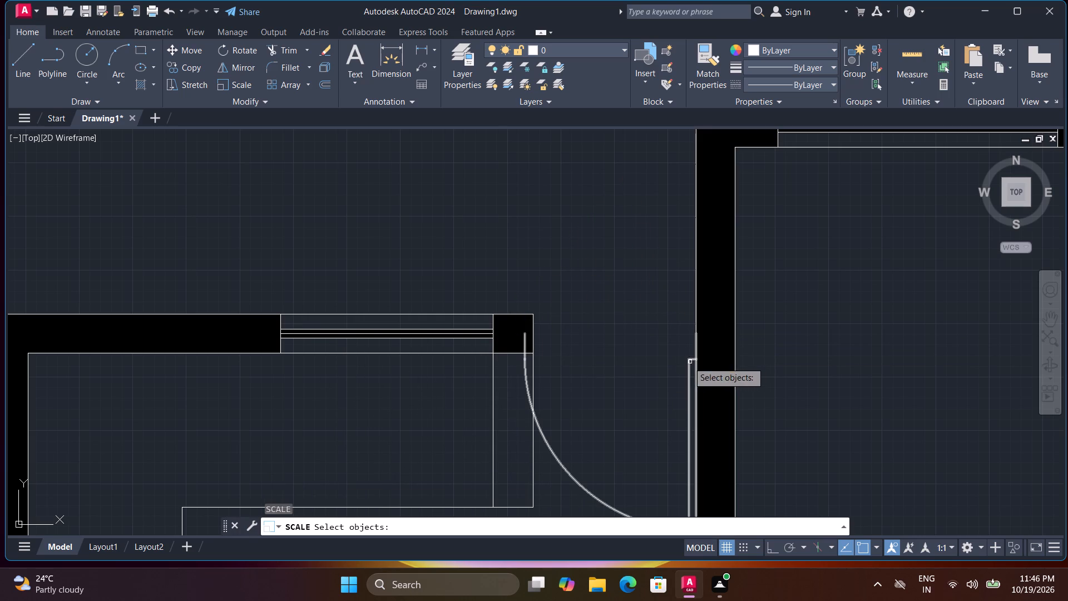
pyautogui.click(688, 361)
pyautogui.press('space')
pyautogui.click(696, 334)
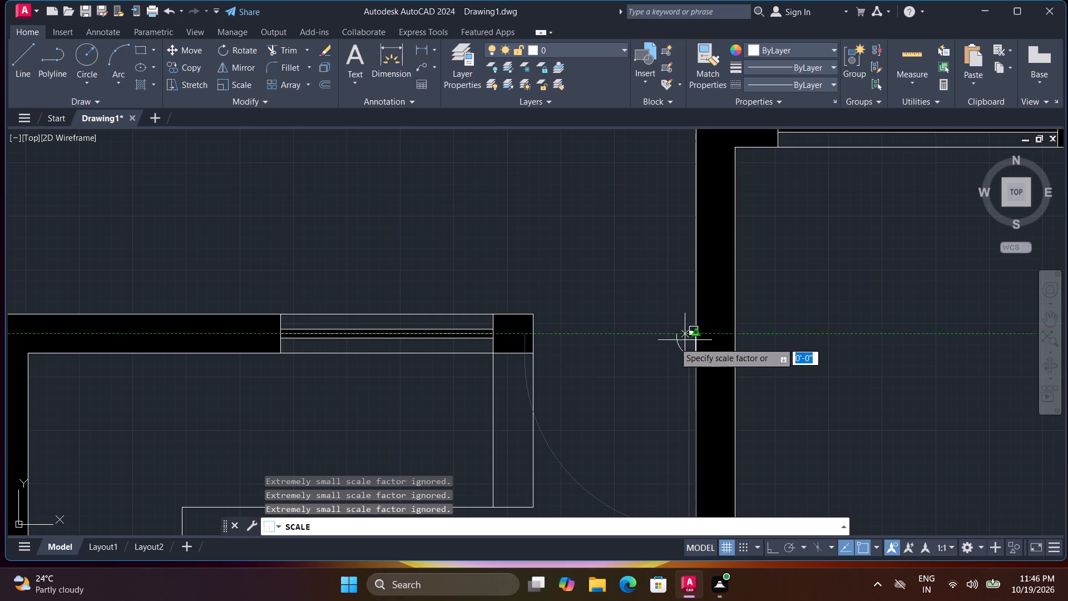
pyautogui.click(603, 341)
# Move the bed block from above the plan into the lower bedroom by its lower right corner.
pyautogui.scroll(-3, 606, 343)
pyautogui.moveTo(617, 353); pyautogui.dragTo(599, 305, button='middle')
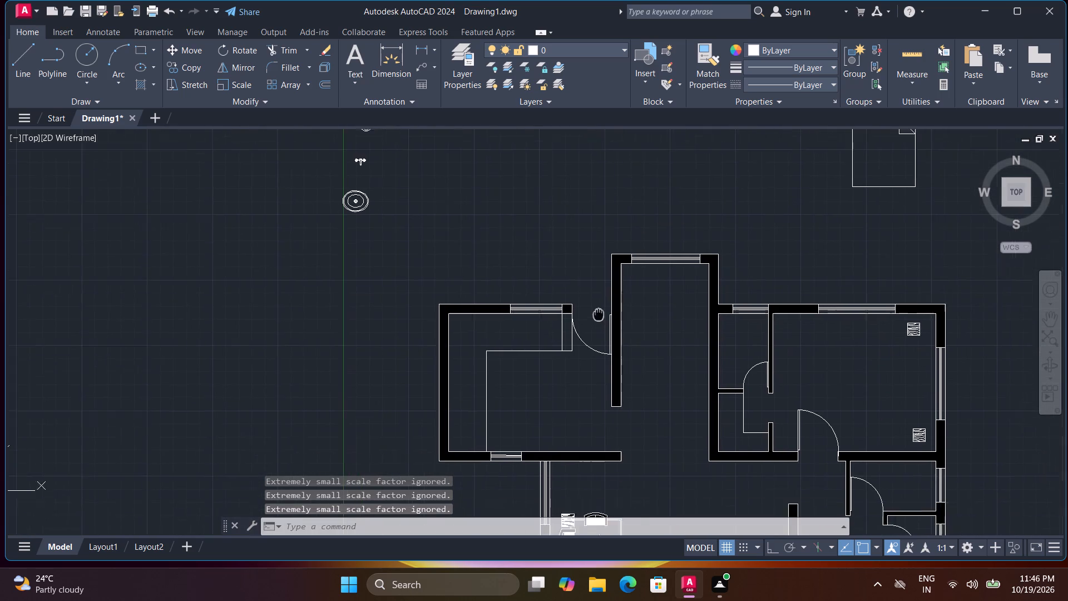
pyautogui.moveTo(599, 305); pyautogui.dragTo(598, 287, button='middle')
pyautogui.middleClick(598, 265)
pyautogui.middleClick(598, 265)
pyautogui.scroll(-1, 625, 302)
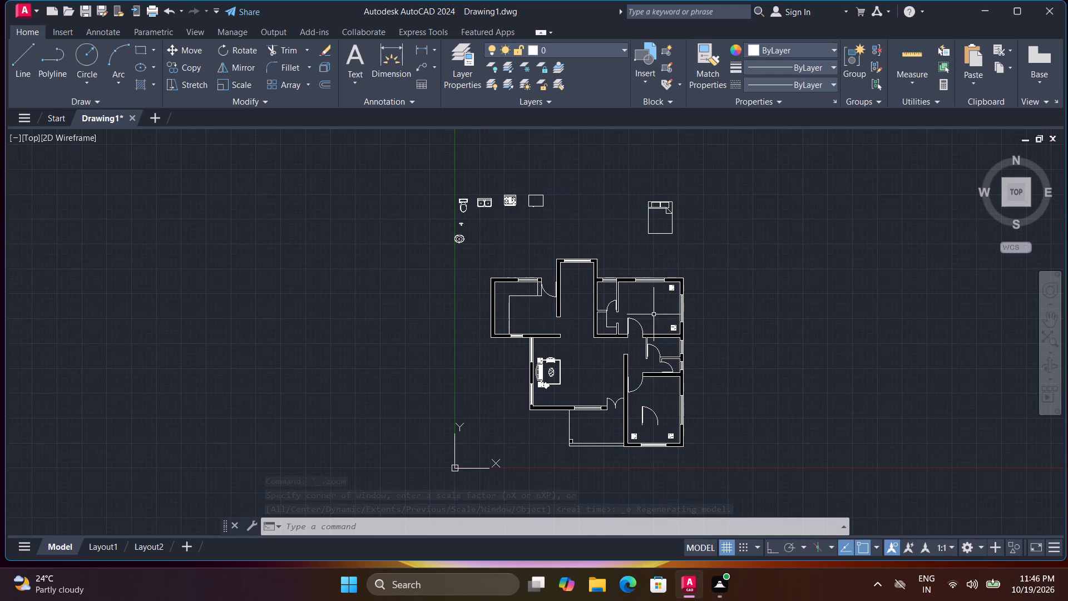
pyautogui.click(674, 233)
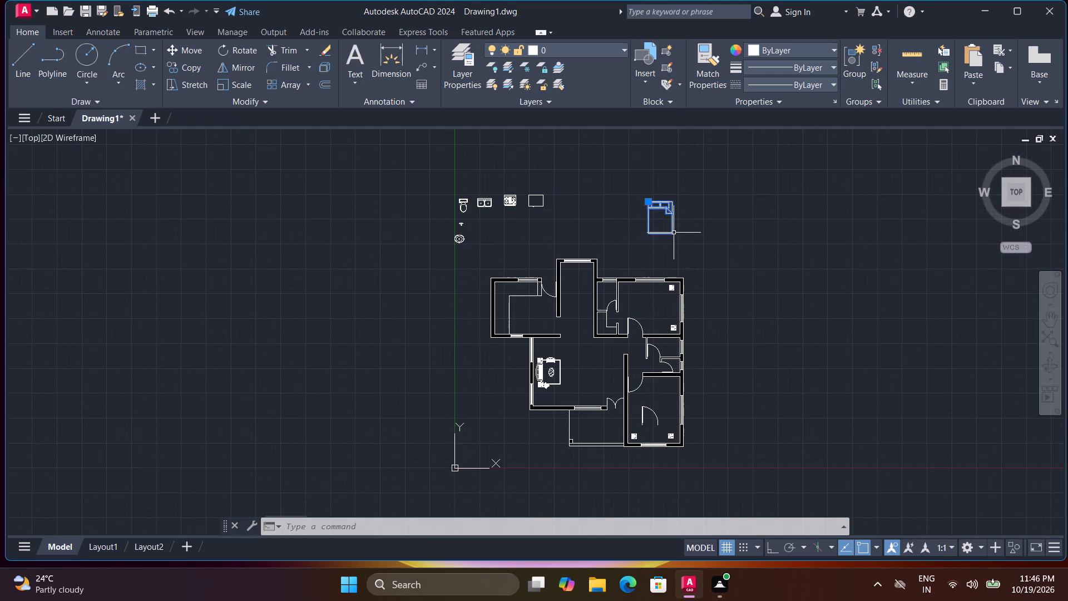
pyautogui.press('m')
pyautogui.press('space')
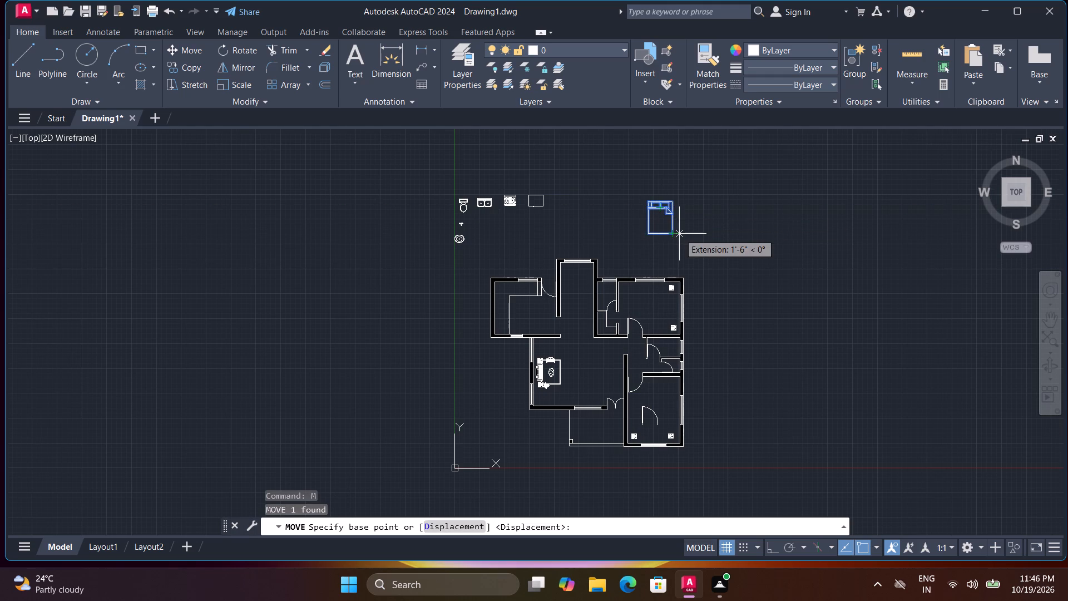
pyautogui.click(670, 232)
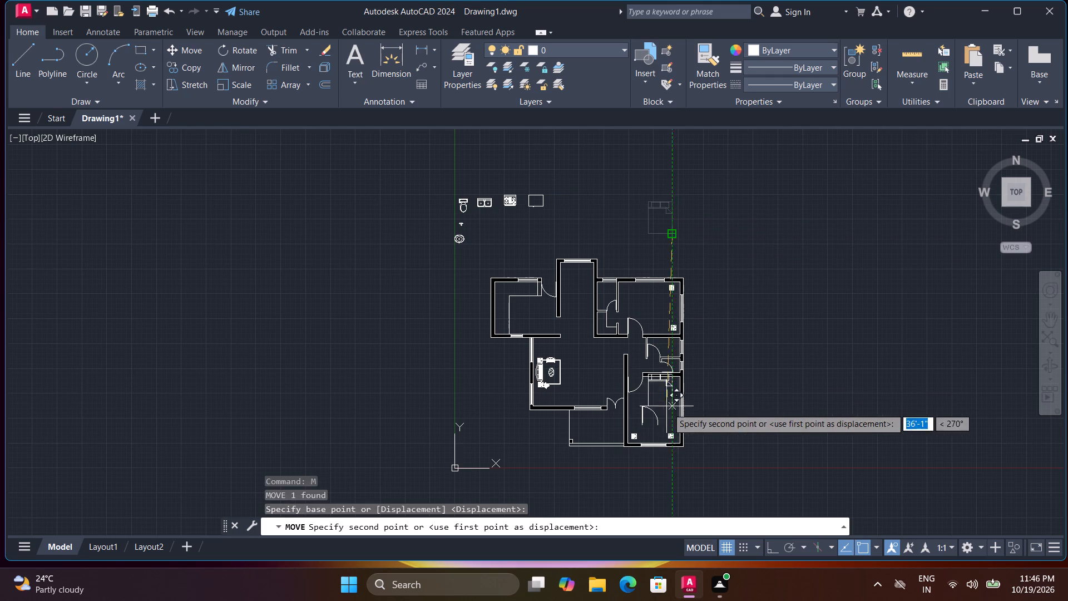
pyautogui.click(662, 418)
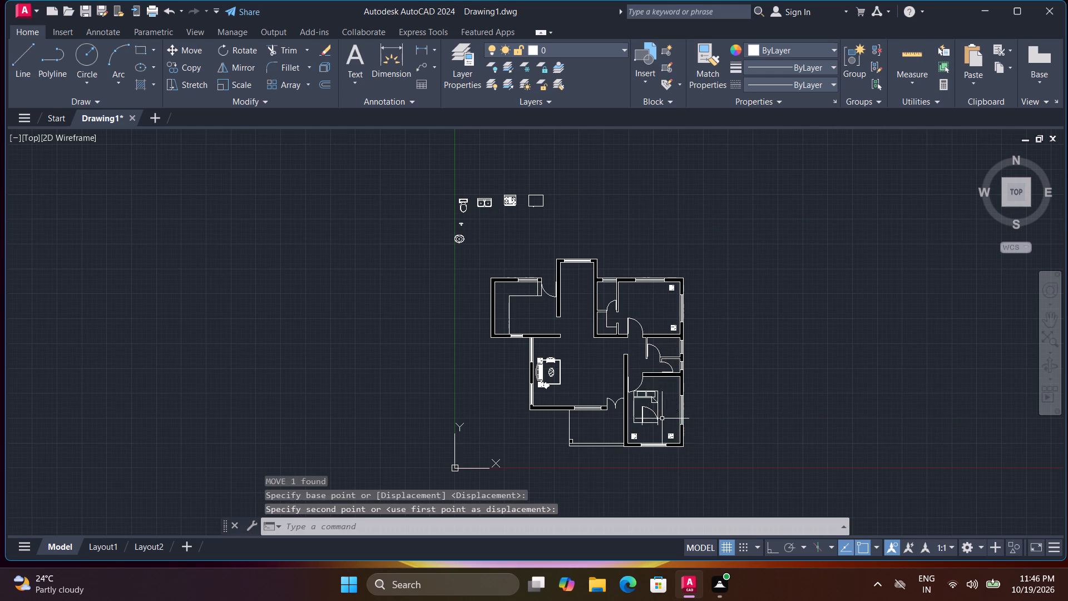
# Delete the stray door overlapping the bed in the lower bedroom.
pyautogui.scroll(2, 670, 418)
pyautogui.click(619, 402)
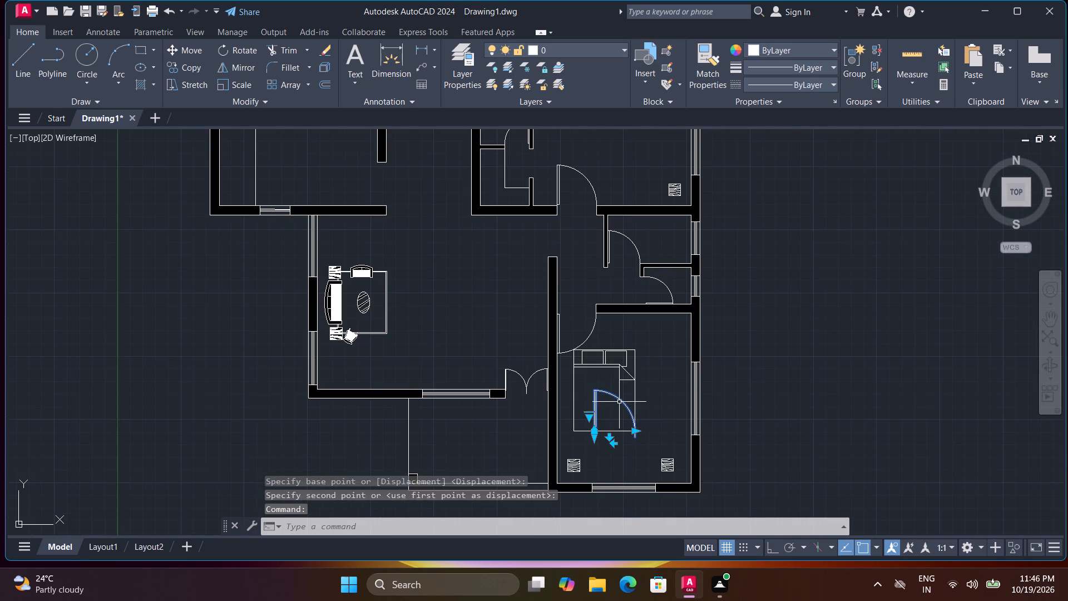
pyautogui.press('Delete')
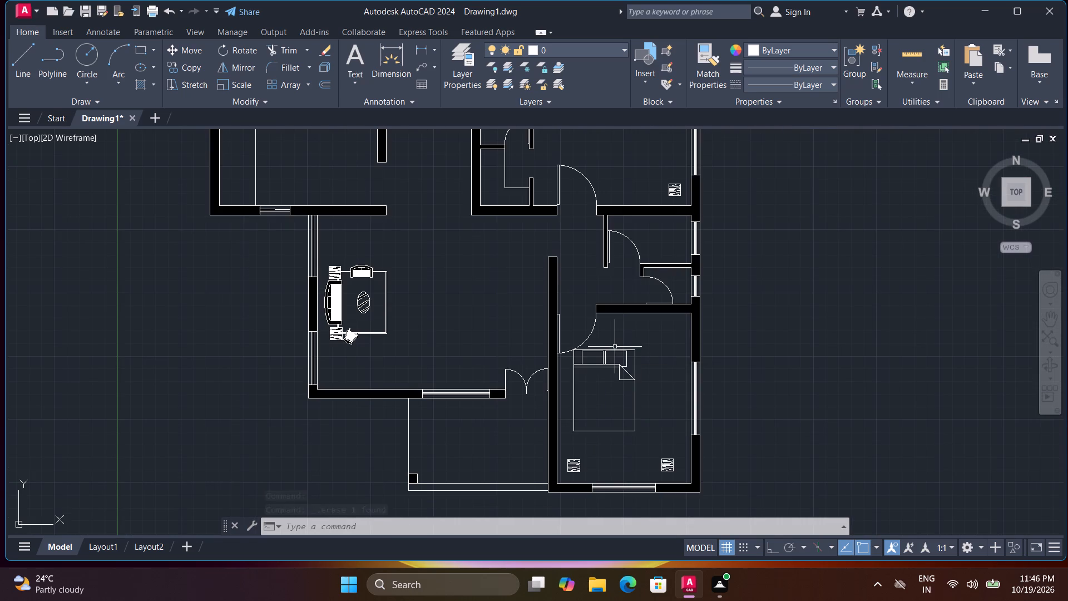
# Copy the lower bedroom's bed into the upper bedroom, using its upper right corner as base point.
pyautogui.press('x')
pyautogui.press('Escape')
pyautogui.press('Escape')
pyautogui.write('co')
pyautogui.press('space')
pyautogui.click(616, 349)
pyautogui.press('space')
pyautogui.click(616, 349)
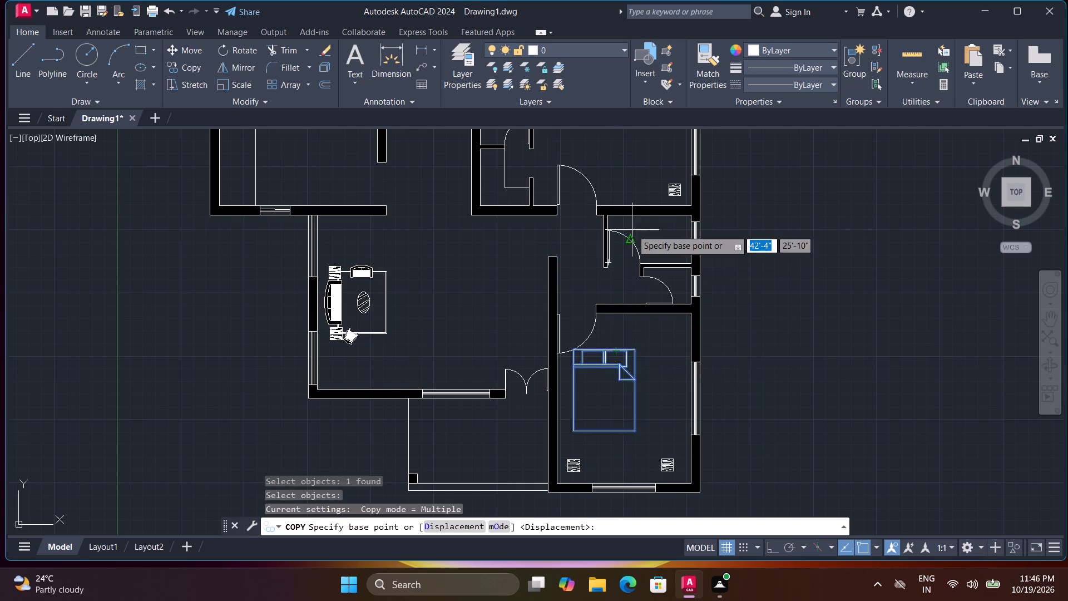
pyautogui.scroll(-2, 632, 230)
pyautogui.scroll(2, 633, 194)
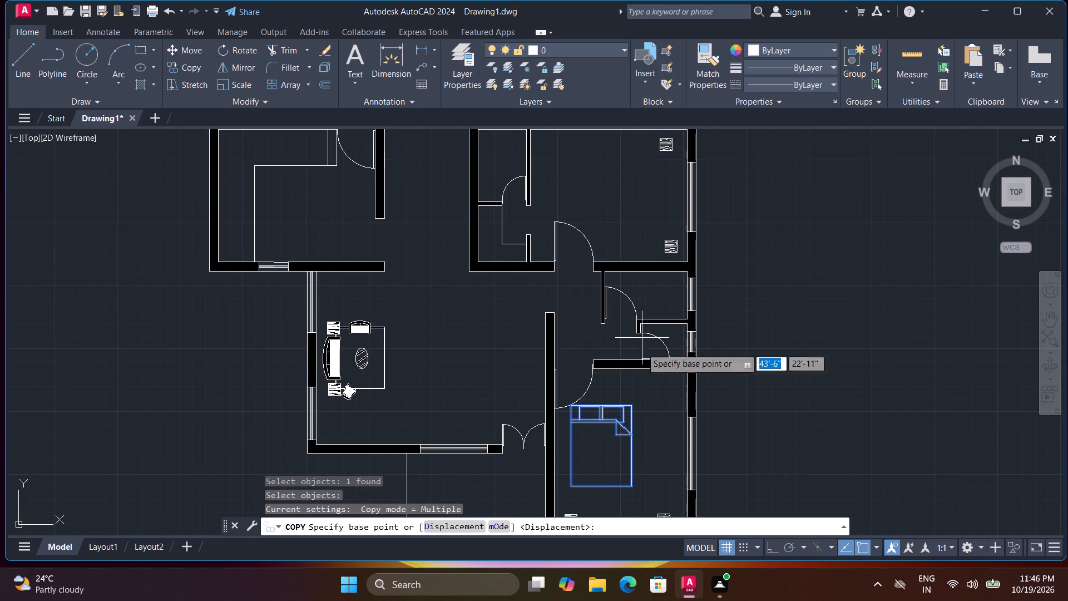
pyautogui.click(629, 410)
pyautogui.click(642, 171)
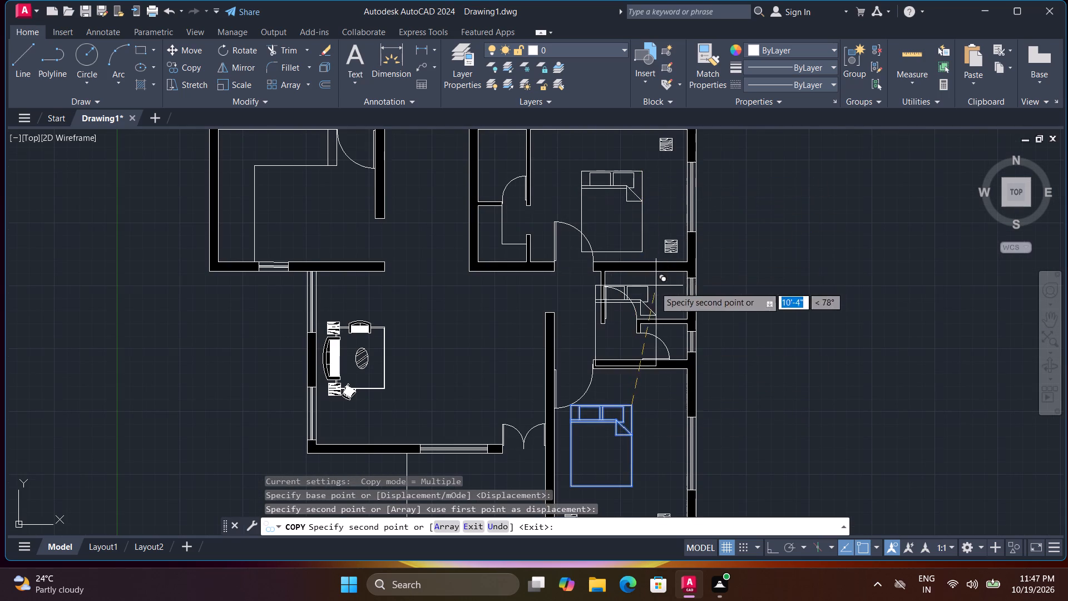
pyautogui.moveTo(655, 287); pyautogui.dragTo(646, 178, button='middle')
pyautogui.press('space')
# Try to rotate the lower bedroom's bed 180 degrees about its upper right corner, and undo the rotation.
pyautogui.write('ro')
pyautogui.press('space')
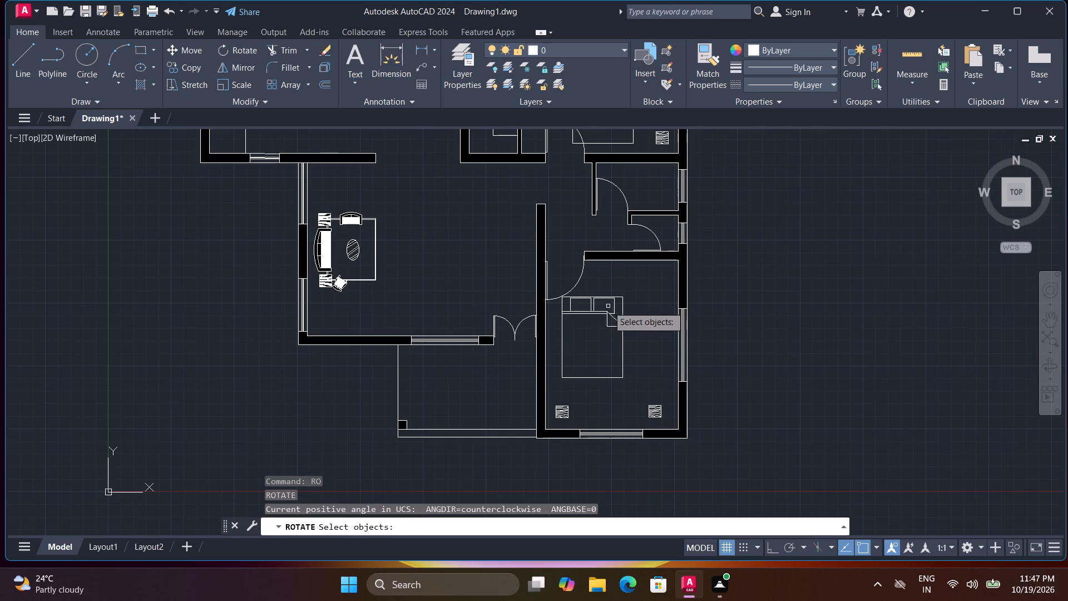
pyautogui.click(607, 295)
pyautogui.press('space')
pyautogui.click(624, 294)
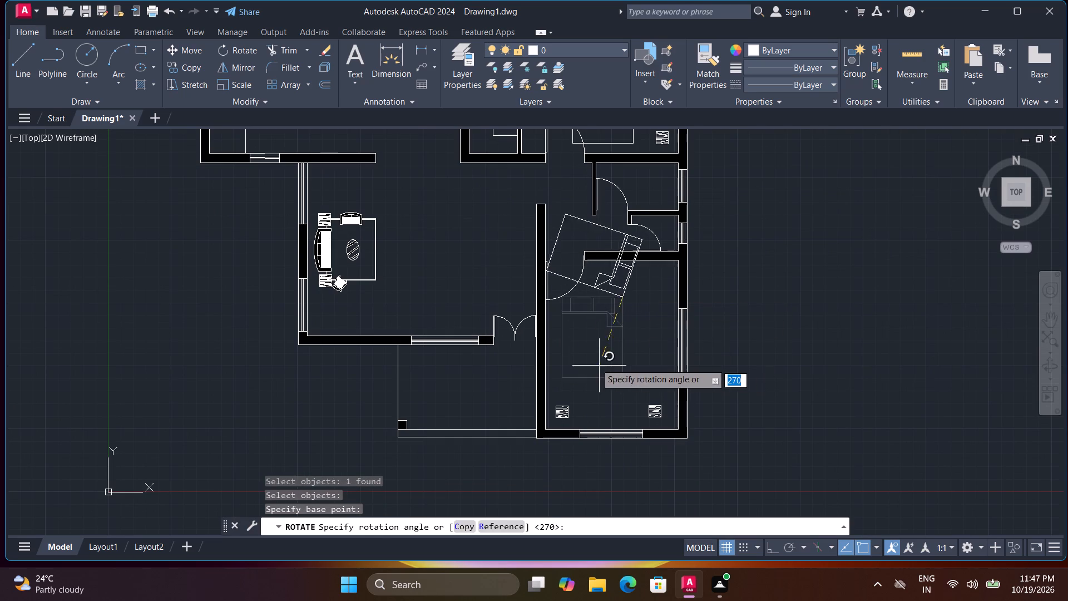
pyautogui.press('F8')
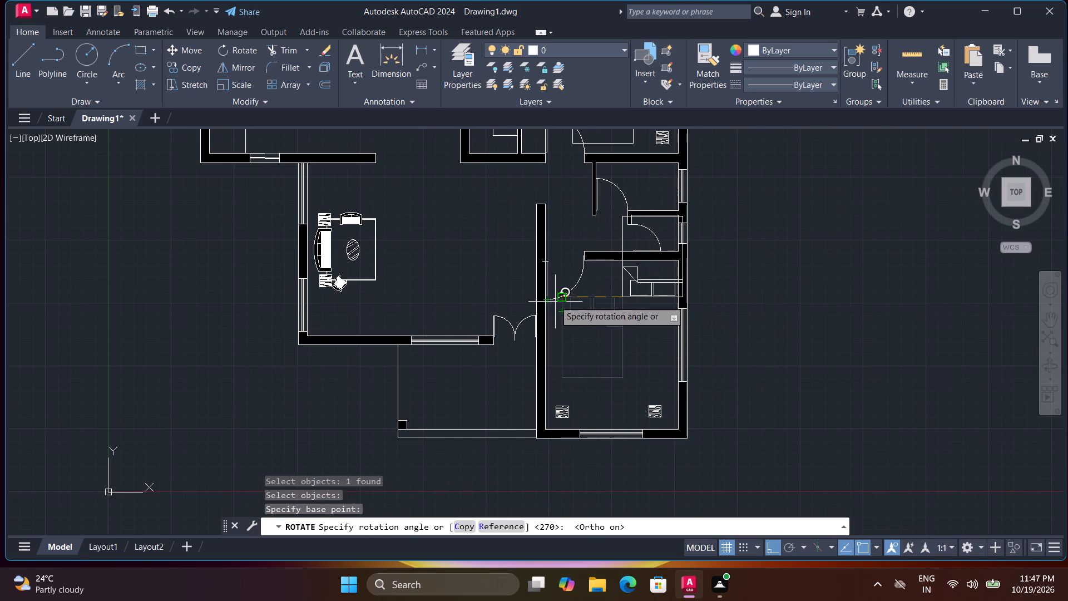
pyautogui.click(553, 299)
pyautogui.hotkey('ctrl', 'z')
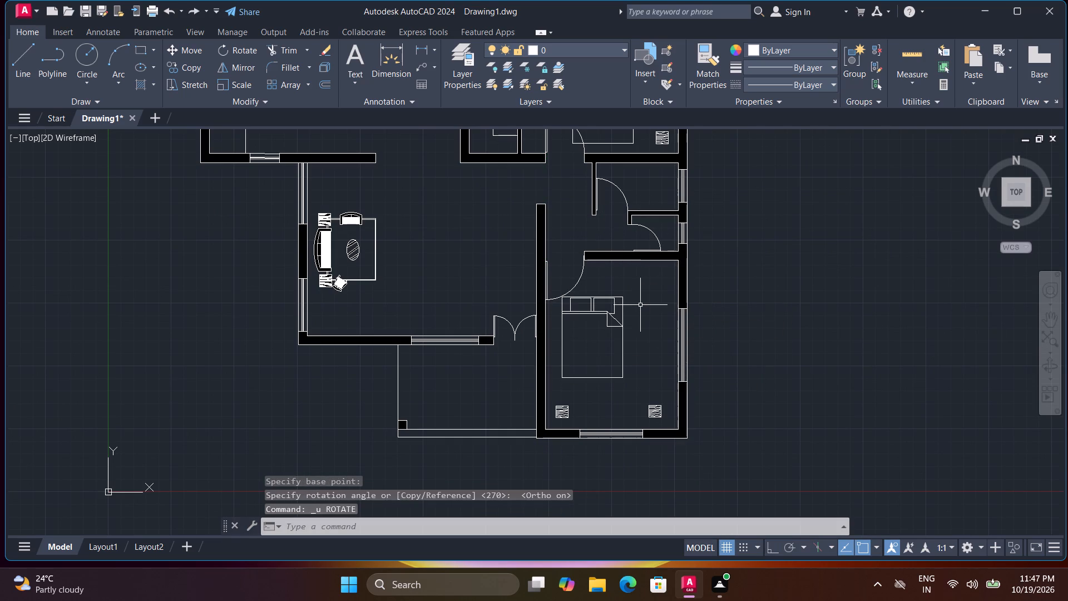
# Rotate the lower bedroom's bed 180 degrees about its upper right corner.
pyautogui.write('ro')
pyautogui.press('space')
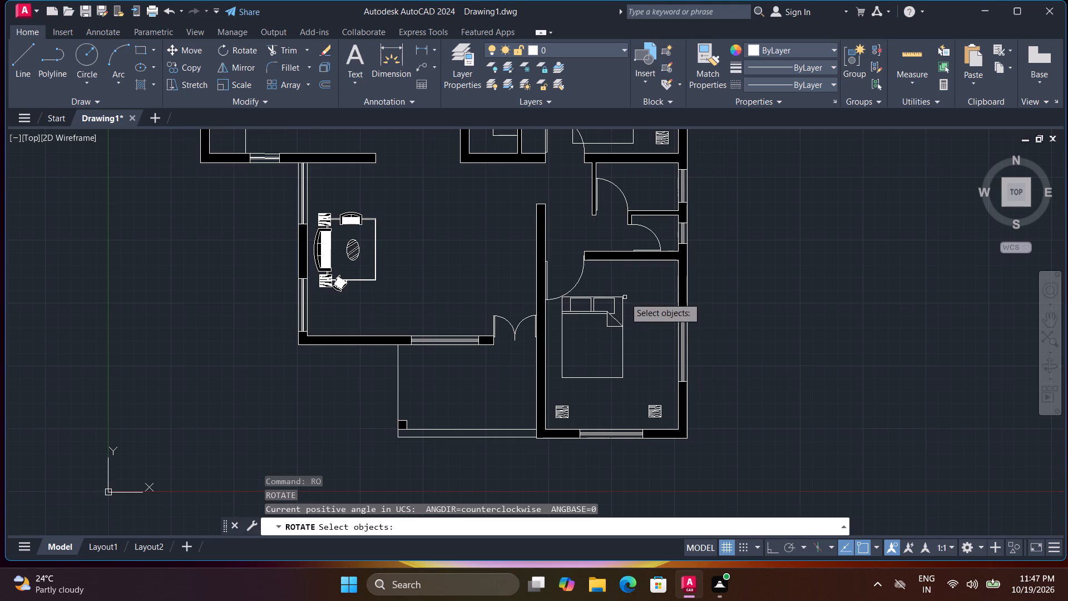
pyautogui.click(622, 296)
pyautogui.press('space')
pyautogui.click(622, 297)
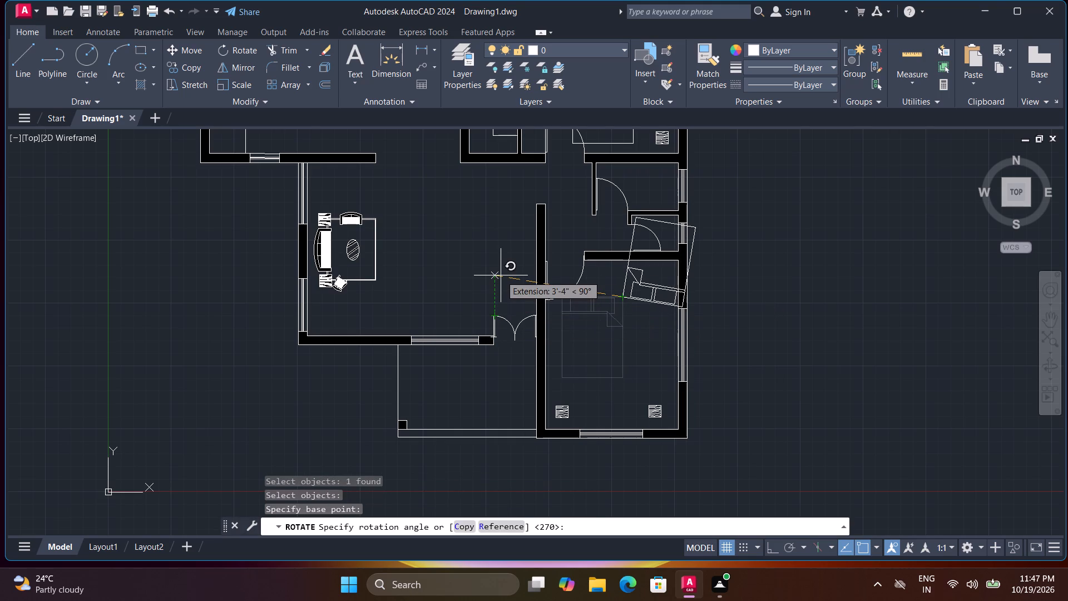
pyautogui.press('F8')
pyautogui.click(502, 275)
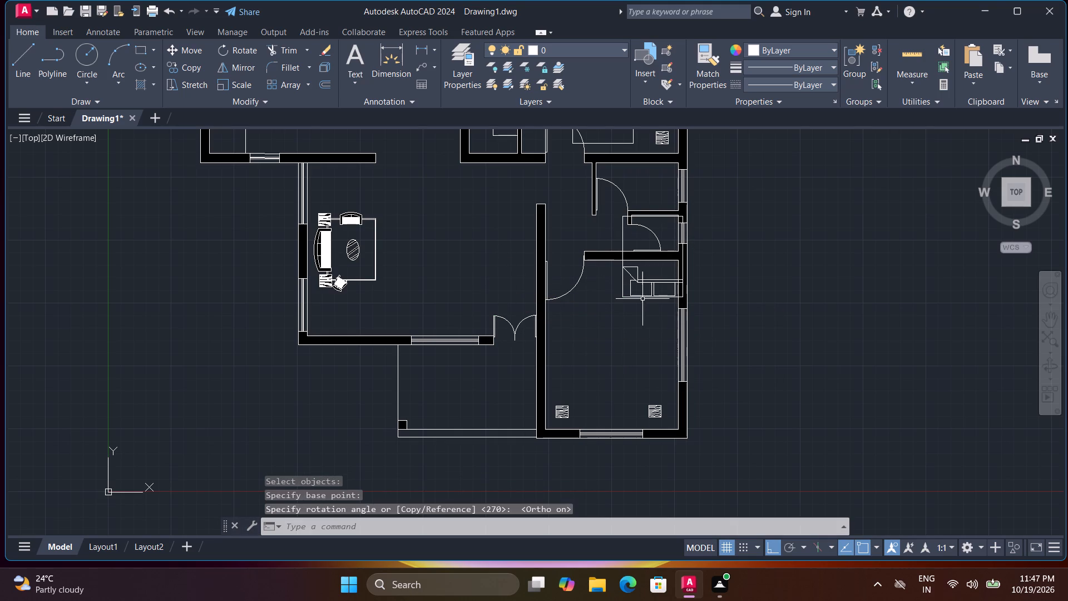
# Move the rotated bed by its headboard midpoint to the lower bedroom's bottom window wall, between the two bedside tables.
pyautogui.write('m')
pyautogui.press('space')
pyautogui.click(650, 297)
pyautogui.press('space')
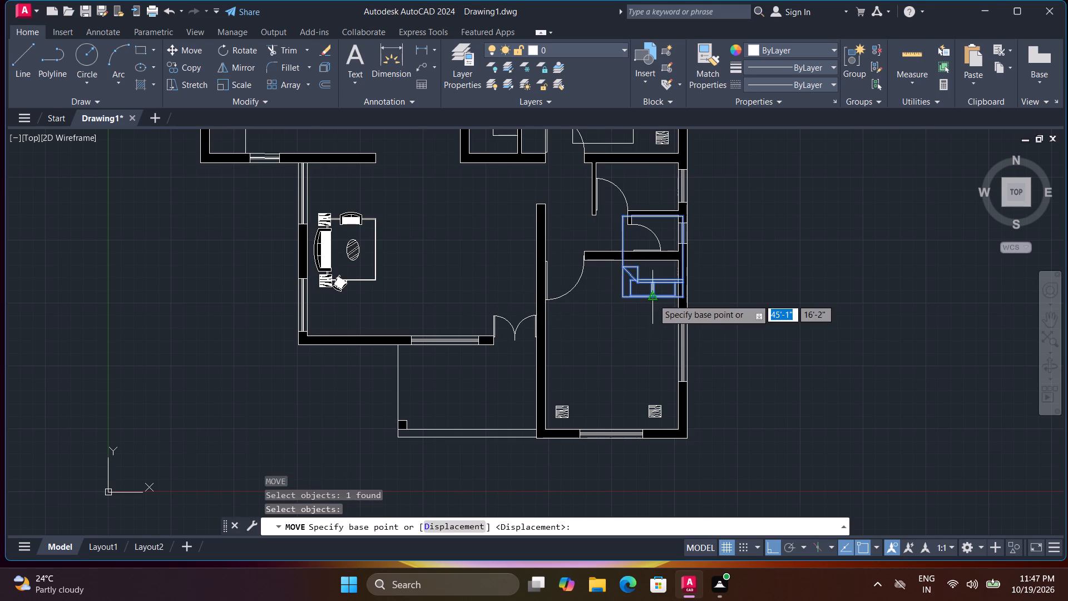
pyautogui.click(653, 299)
pyautogui.scroll(2, 604, 441)
pyautogui.press('F8')
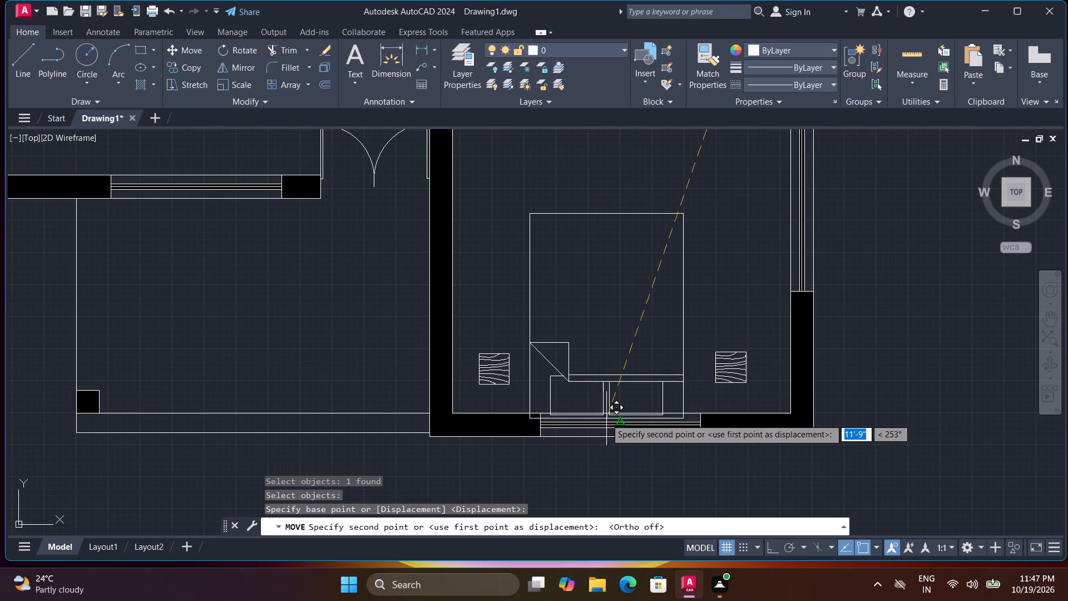
pyautogui.click(622, 411)
# Rotate the upper bedroom's bed 270 degrees about its upper right corner so its headboard faces the exterior side wall.
pyautogui.scroll(-2, 635, 410)
pyautogui.moveTo(659, 282); pyautogui.dragTo(672, 298, button='middle')
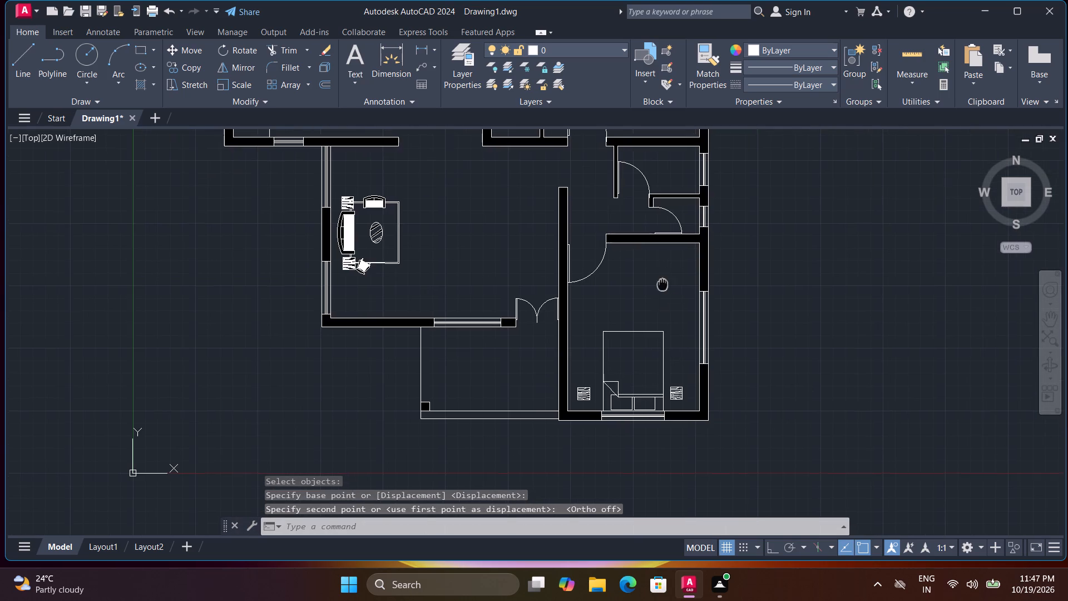
pyautogui.moveTo(672, 298); pyautogui.dragTo(675, 518, button='middle')
pyautogui.moveTo(686, 360); pyautogui.dragTo(672, 393, button='middle')
pyautogui.write('ro')
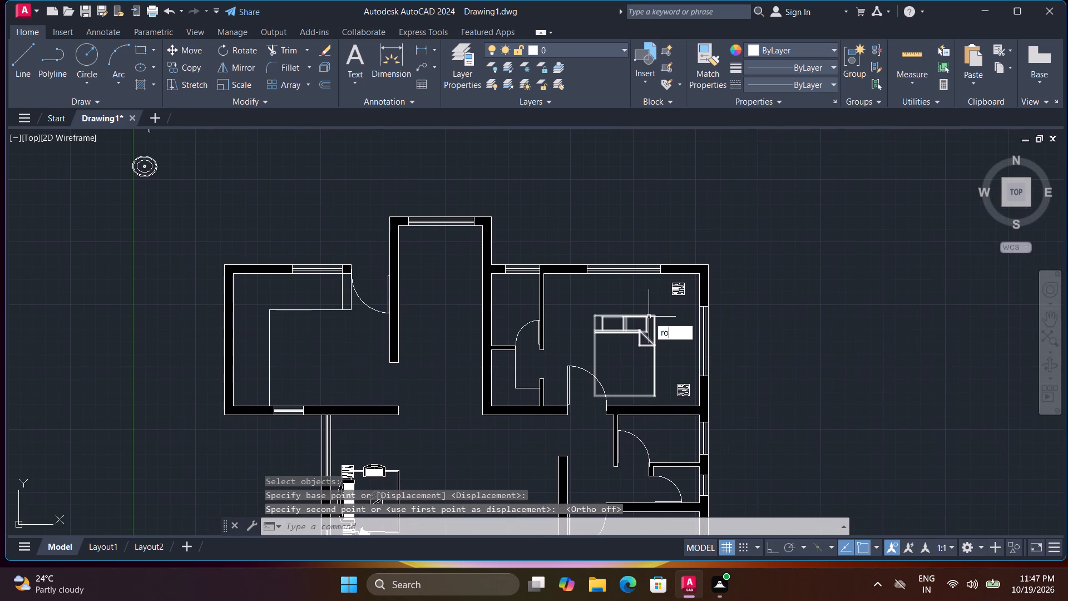
pyautogui.press('space')
pyautogui.click(648, 317)
pyautogui.press('space')
pyautogui.click(655, 316)
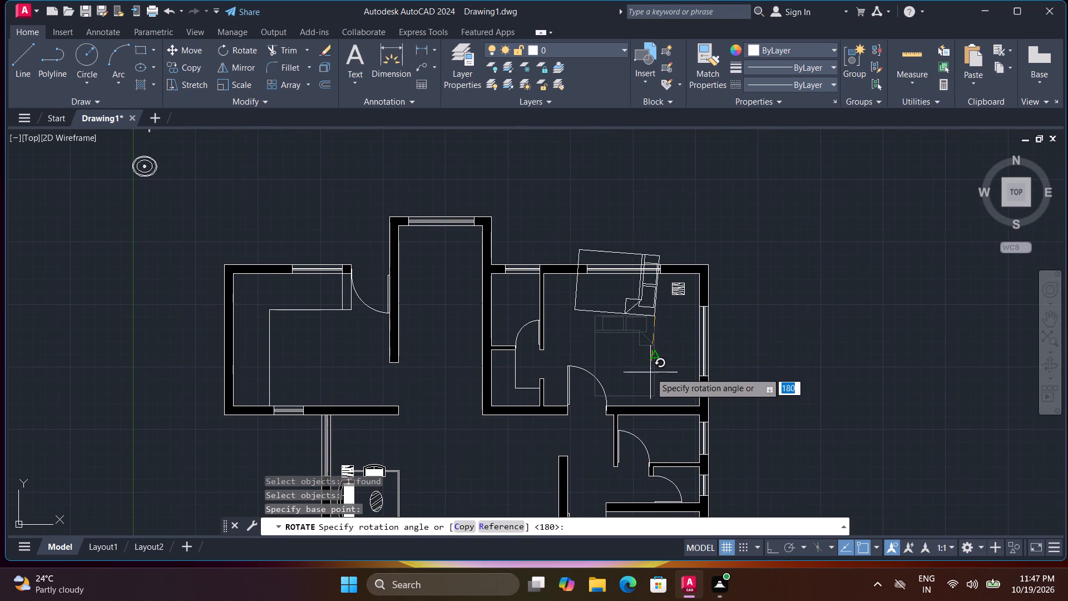
pyautogui.press('F8')
pyautogui.click(653, 372)
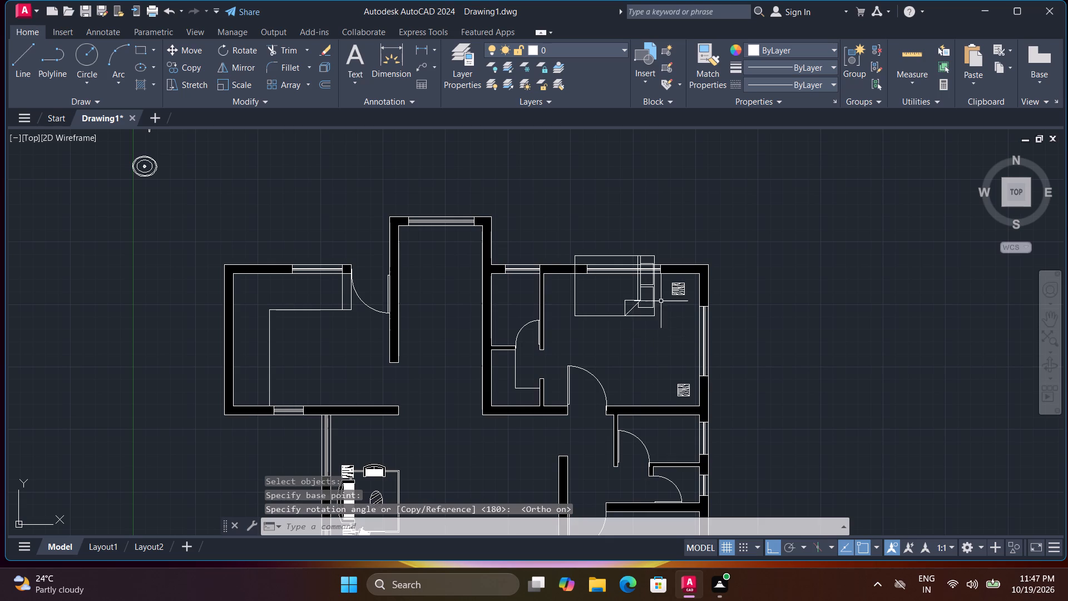
# Move the upper bedroom's bed by its headboard midpoint to the exterior side wall, between the two bedside tables.
pyautogui.write('m')
pyautogui.press('space')
pyautogui.click(655, 283)
pyautogui.press('space')
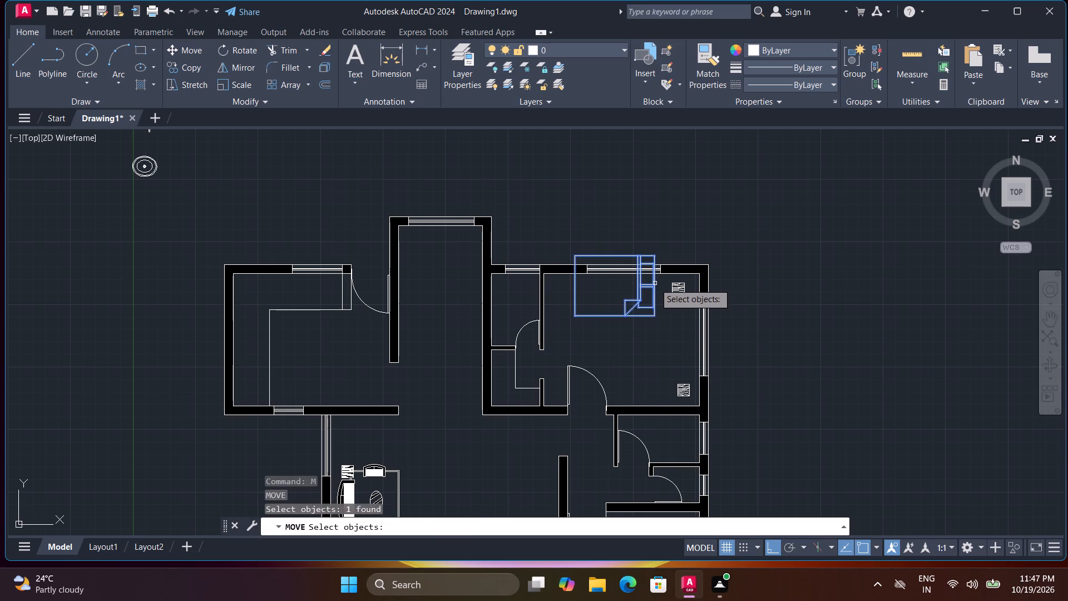
pyautogui.click(658, 288)
pyautogui.press('F8')
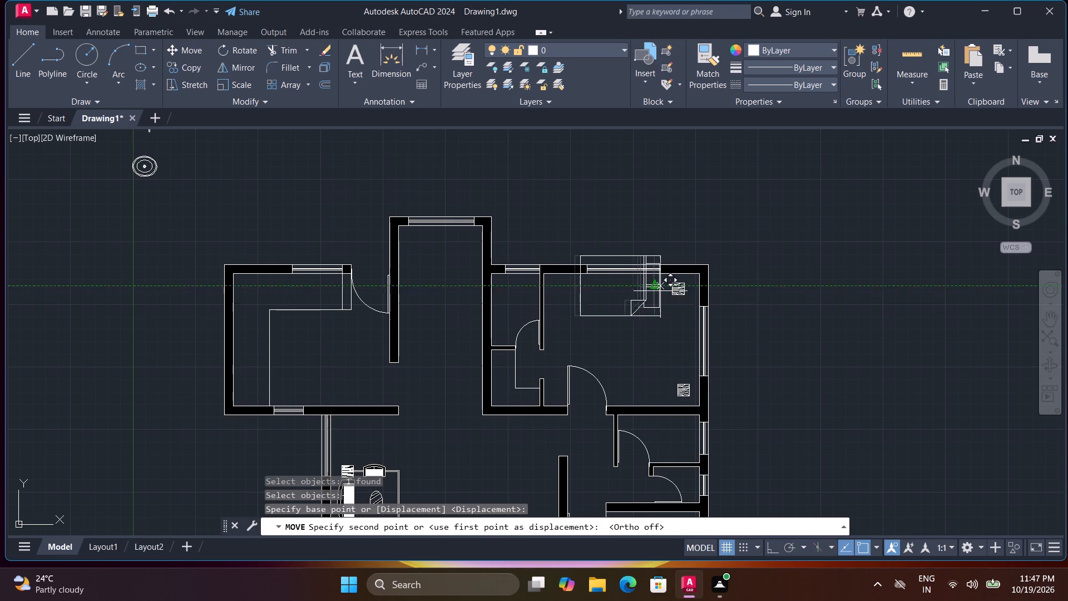
pyautogui.click(698, 338)
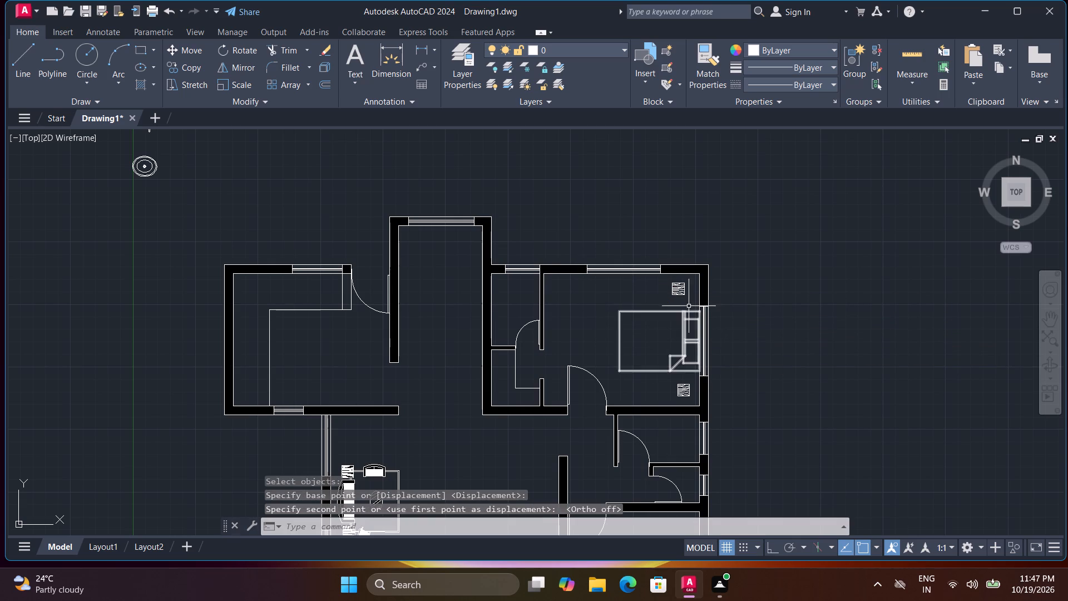
# Move the upper bedroom's upper bedside table so its lower right corner meets the bed's upper headboard corner at the wall.
pyautogui.click(678, 292)
pyautogui.press('m')
pyautogui.press('space')
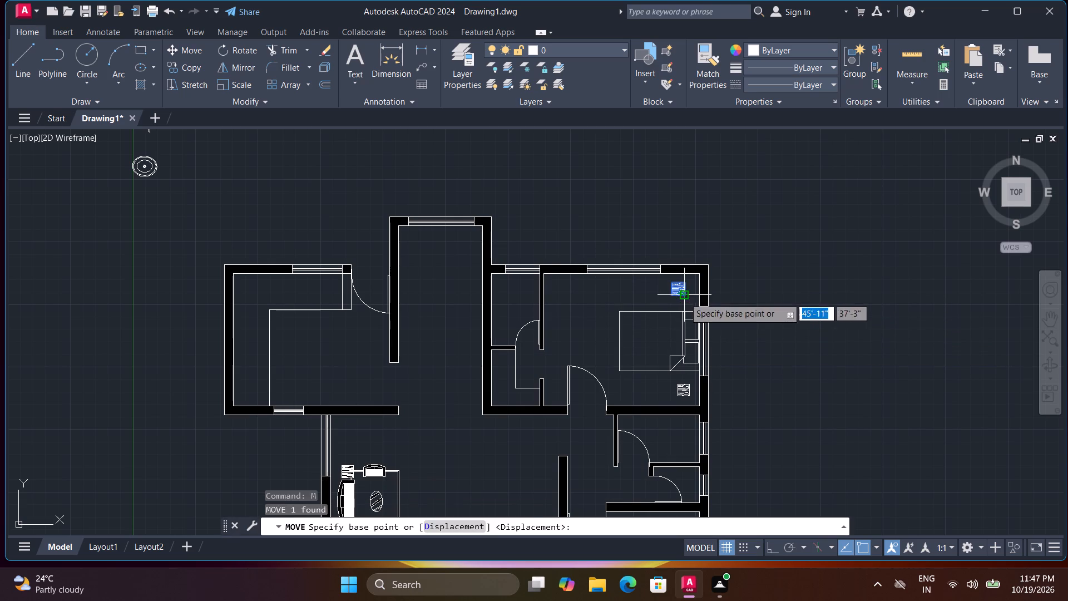
pyautogui.click(684, 298)
pyautogui.scroll(3, 695, 314)
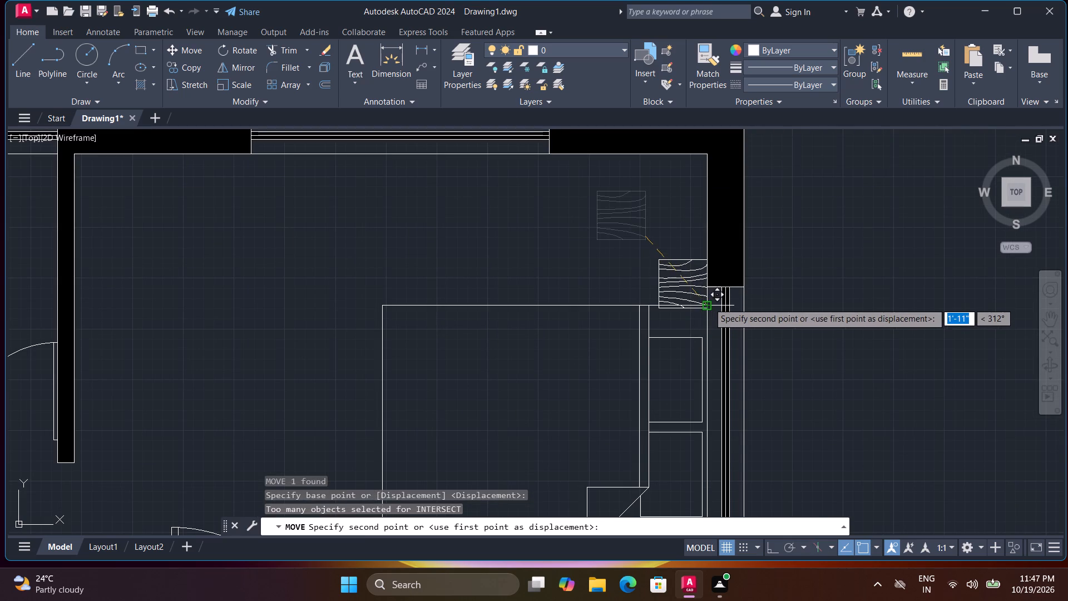
pyautogui.click(710, 304)
pyautogui.press('space')
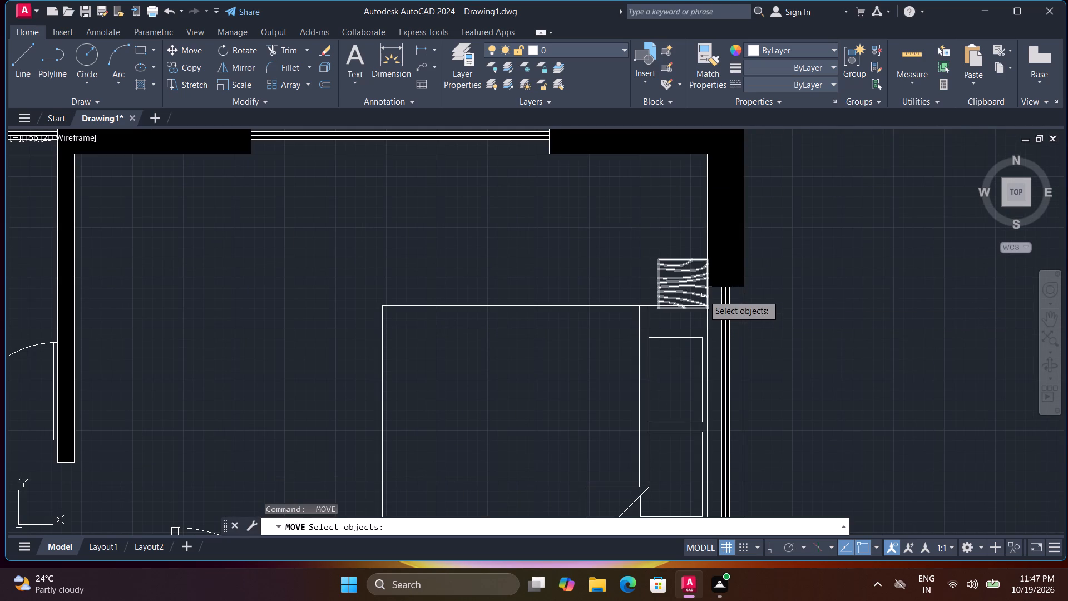
pyautogui.click(703, 294)
pyautogui.press('space')
pyautogui.click(707, 312)
pyautogui.scroll(3, 705, 304)
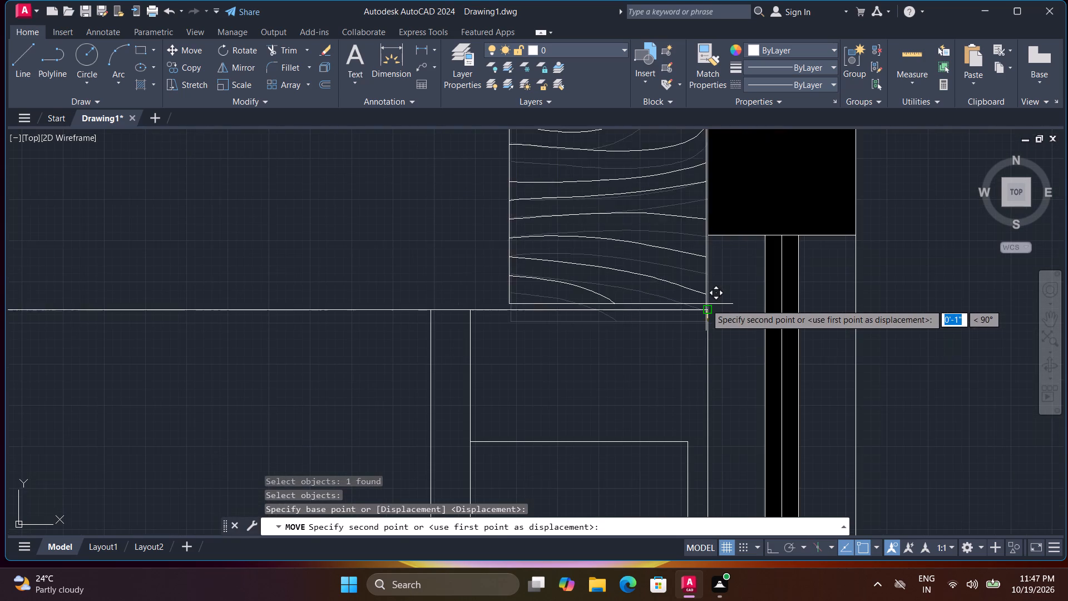
pyautogui.click(707, 308)
# Move the upper bedroom's lower bedside table by its upper right corner to the bed's lower headboard corner at the wall.
pyautogui.scroll(-3, 707, 308)
pyautogui.moveTo(701, 338); pyautogui.dragTo(656, 158, button='middle')
pyautogui.moveTo(654, 154); pyautogui.dragTo(652, 149, button='middle')
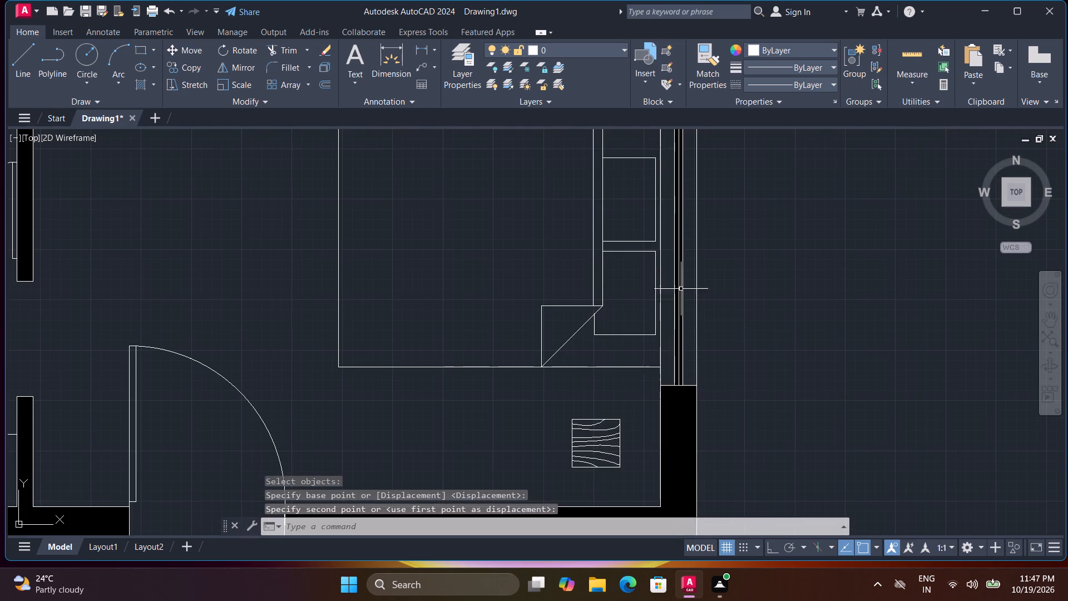
pyautogui.press('space')
pyautogui.click(620, 418)
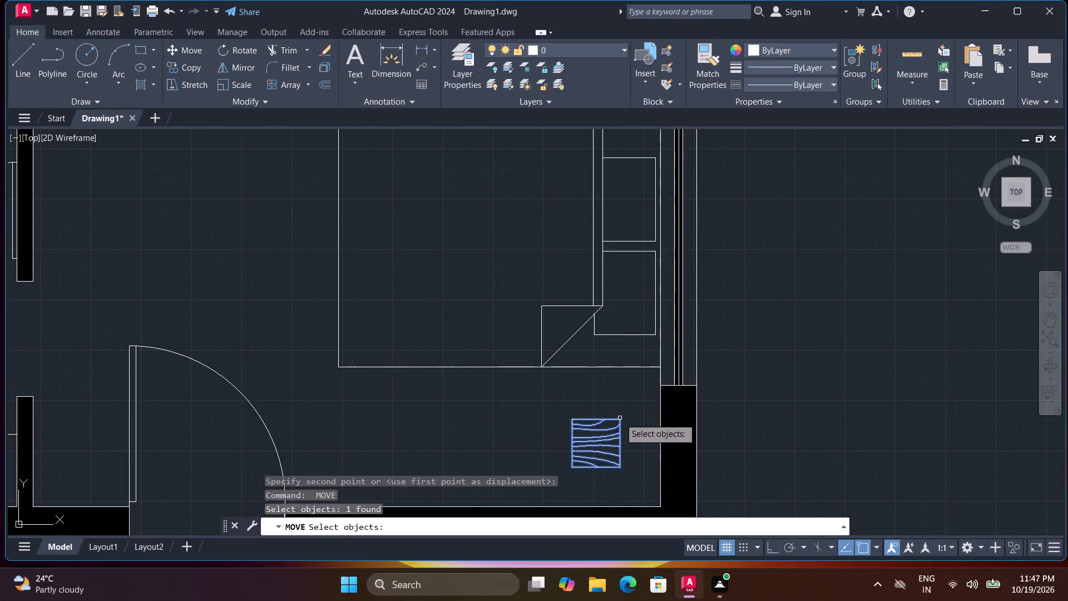
pyautogui.press('space')
pyautogui.click(620, 422)
pyautogui.click(660, 367)
# Move the lower bedroom's right bedside table by its lower left corner to the bed's lower right corner at the window wall.
pyautogui.scroll(-4, 663, 380)
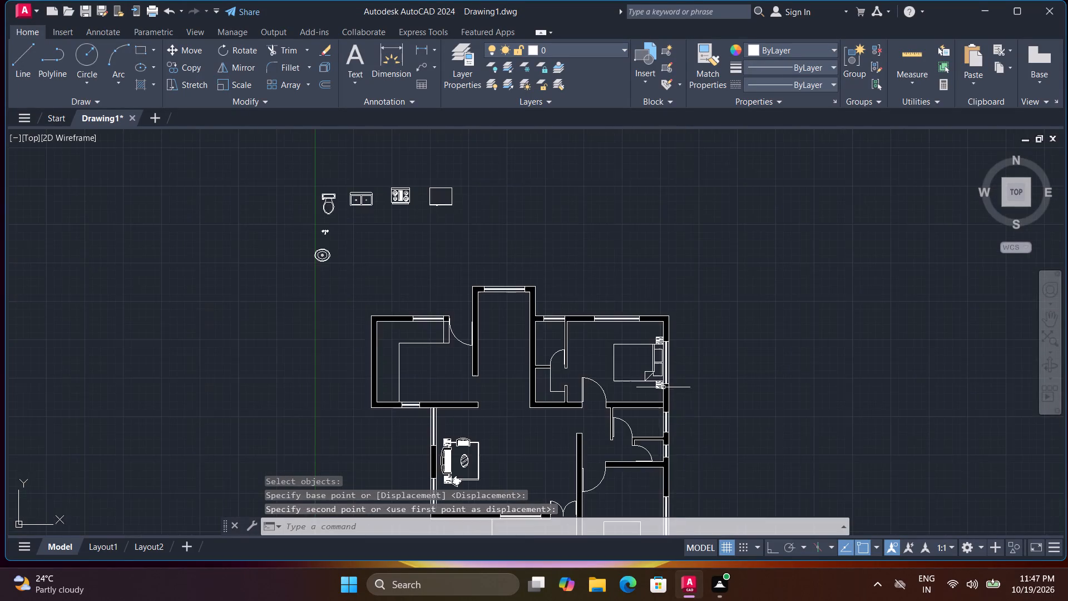
pyautogui.moveTo(662, 406); pyautogui.dragTo(627, 195, button='middle')
pyautogui.scroll(3, 633, 380)
pyautogui.click(550, 280)
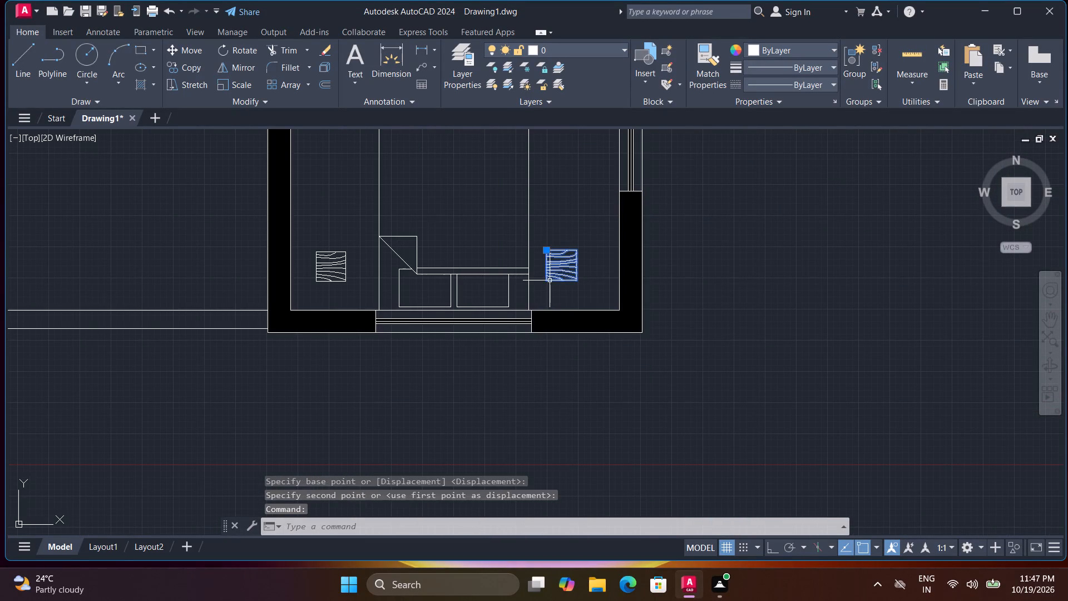
pyautogui.press('space')
pyautogui.click(543, 280)
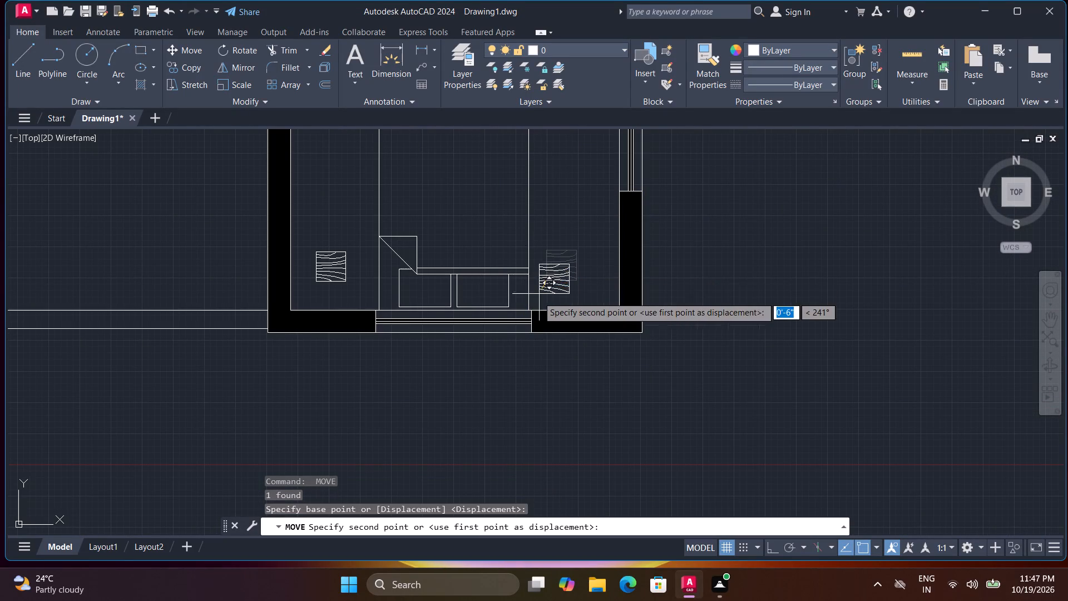
pyautogui.click(528, 309)
# Move the lower bedroom's left bedside table by its lower right corner to the bed's lower left corner at the window wall.
pyautogui.moveTo(394, 301); pyautogui.dragTo(483, 280, button='middle')
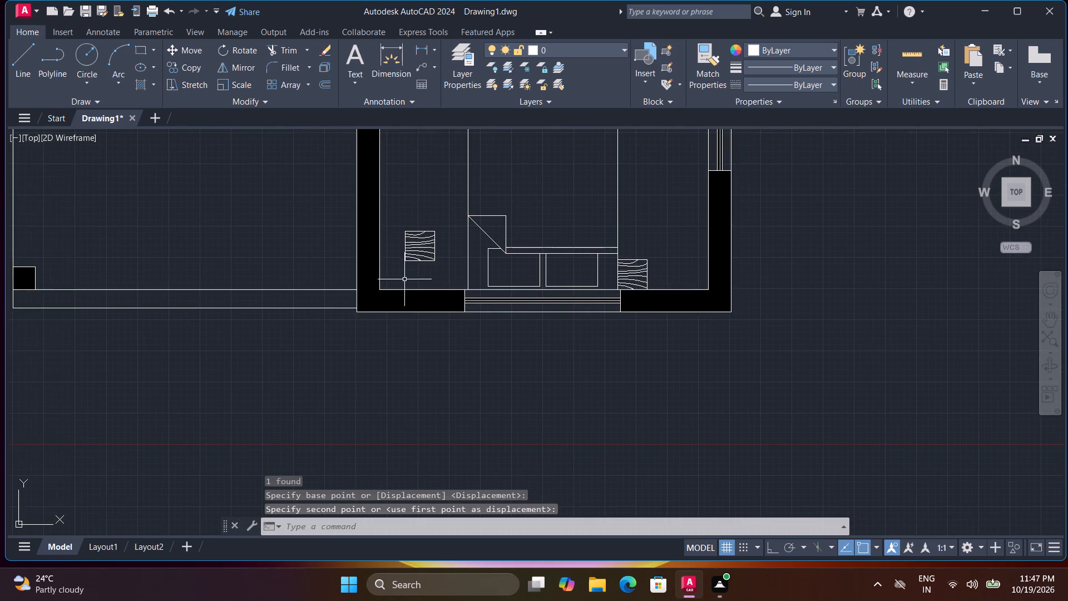
pyautogui.scroll(2, 404, 278)
pyautogui.press('space')
pyautogui.click(476, 235)
pyautogui.press('space')
pyautogui.click(480, 237)
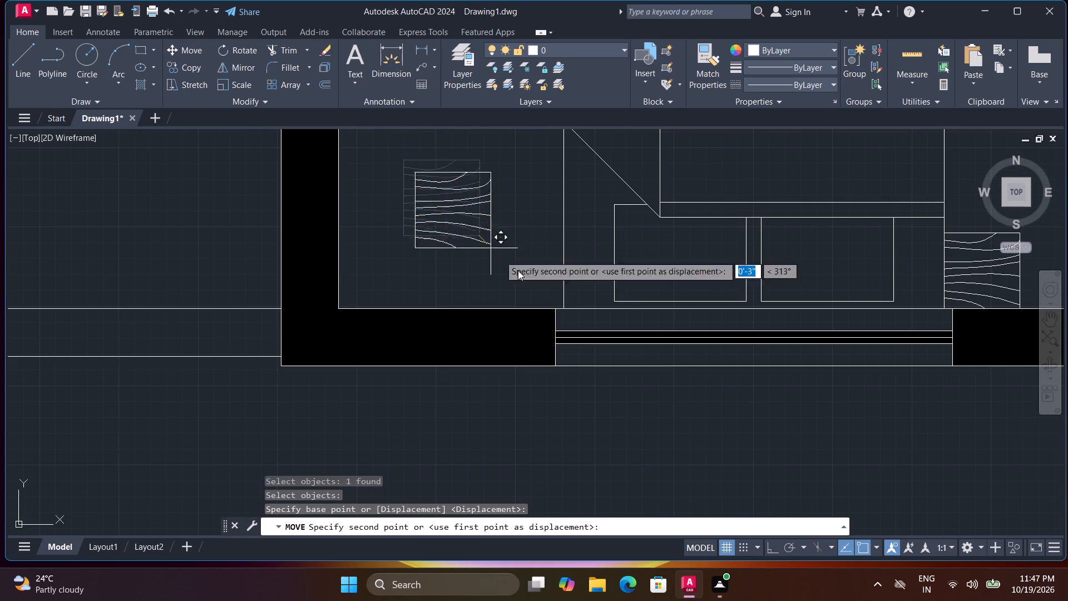
pyautogui.click(565, 307)
# Rotate the stove outside the plan 90 degrees counterclockwise about its upper right corner.
pyautogui.scroll(-3, 563, 304)
pyautogui.scroll(-3, 548, 257)
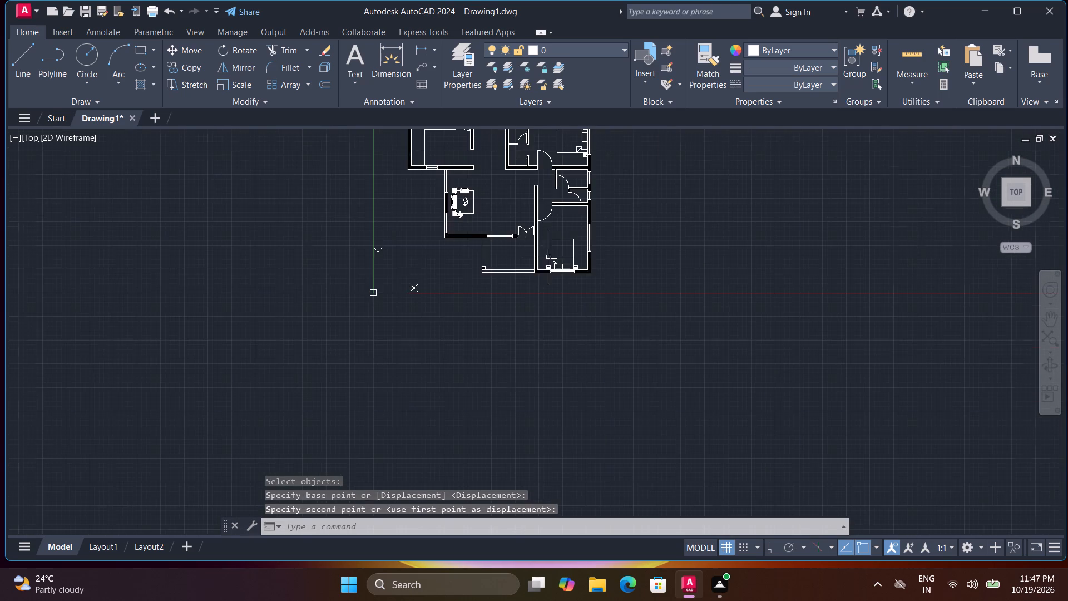
pyautogui.moveTo(525, 258); pyautogui.dragTo(570, 354, button='middle')
pyautogui.scroll(-1, 540, 311)
pyautogui.moveTo(542, 312); pyautogui.dragTo(565, 353, button='middle')
pyautogui.scroll(2, 516, 278)
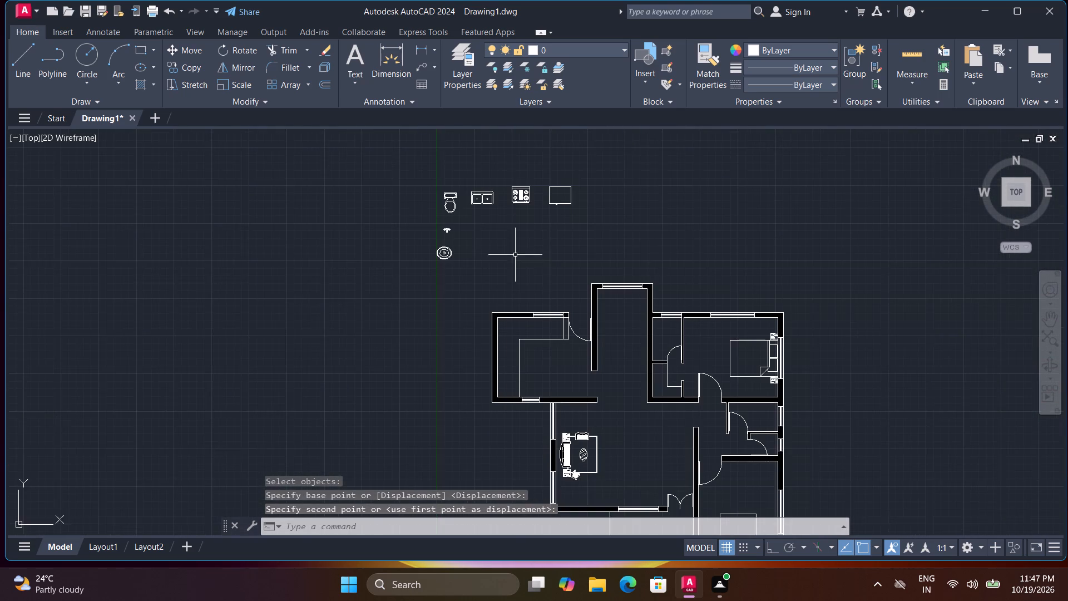
pyautogui.moveTo(532, 267); pyautogui.dragTo(545, 289, button='middle')
pyautogui.scroll(2, 501, 230)
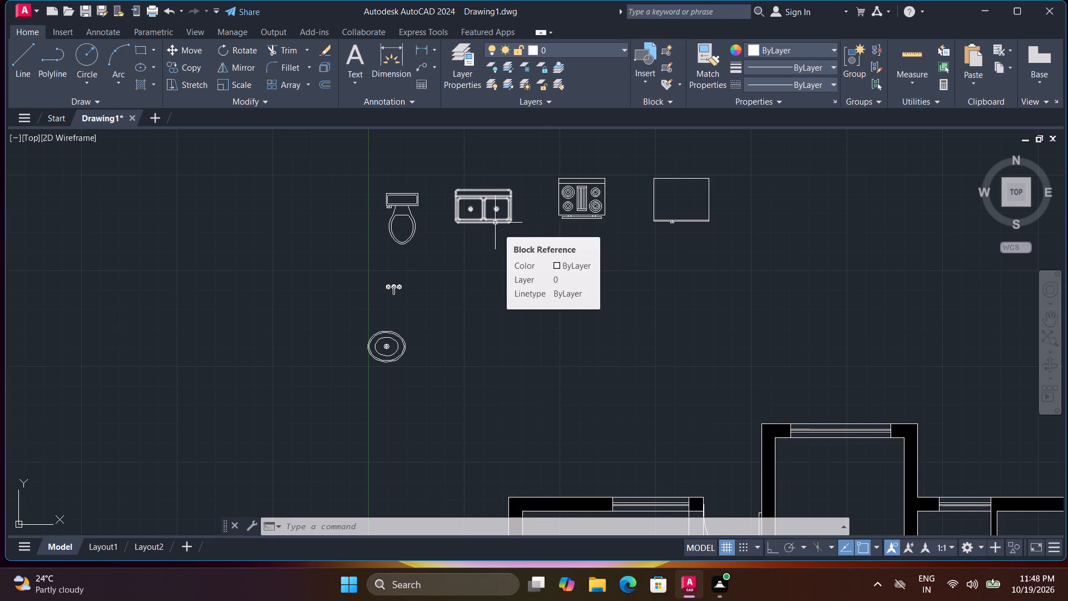
pyautogui.click(569, 196)
pyautogui.write('ro')
pyautogui.press('space')
pyautogui.click(605, 178)
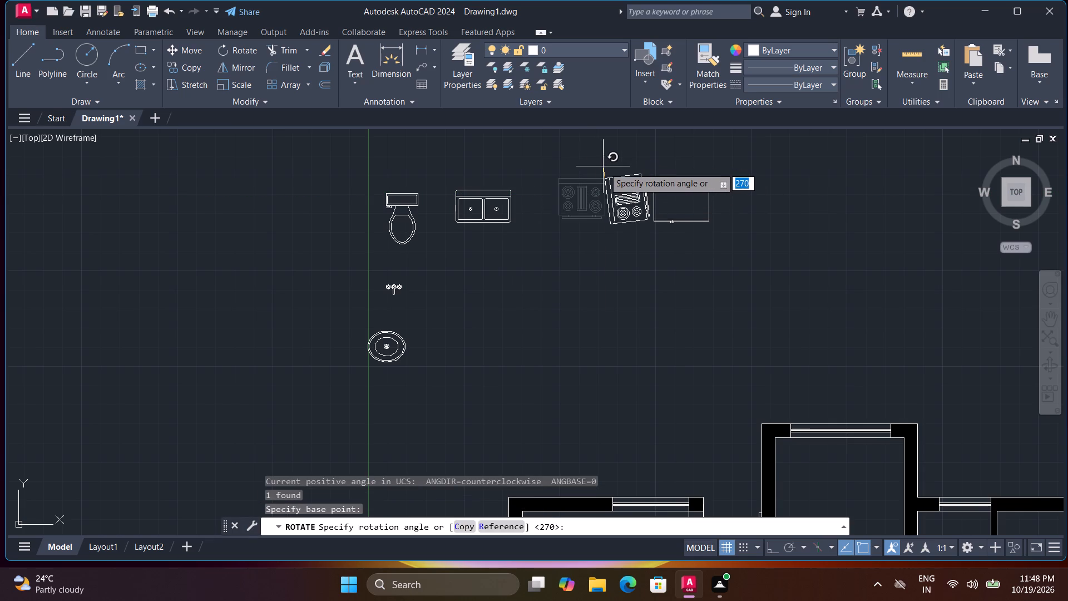
pyautogui.press('F8')
pyautogui.click(607, 164)
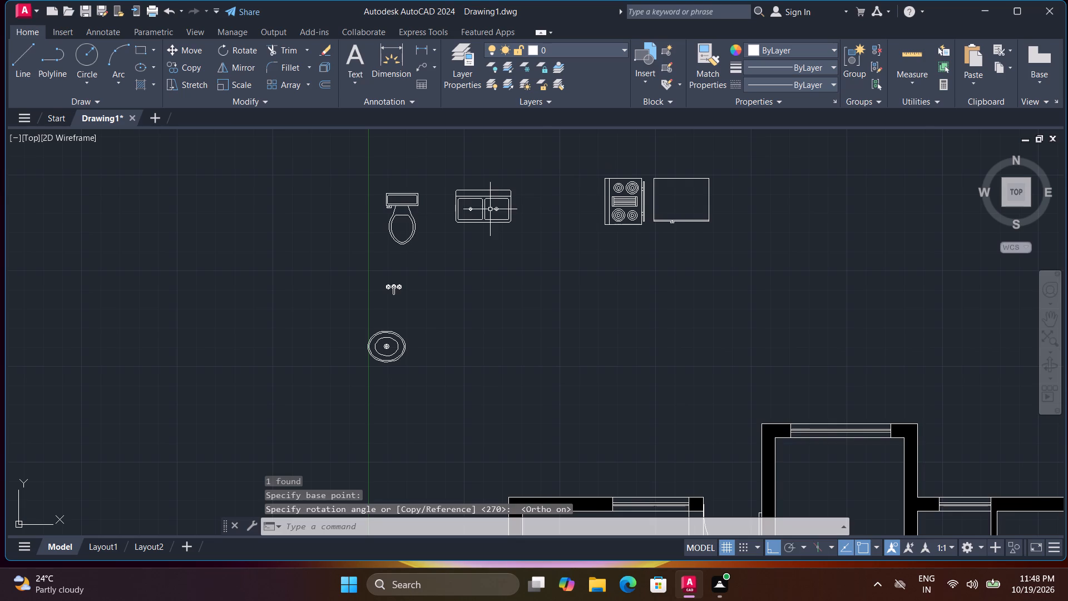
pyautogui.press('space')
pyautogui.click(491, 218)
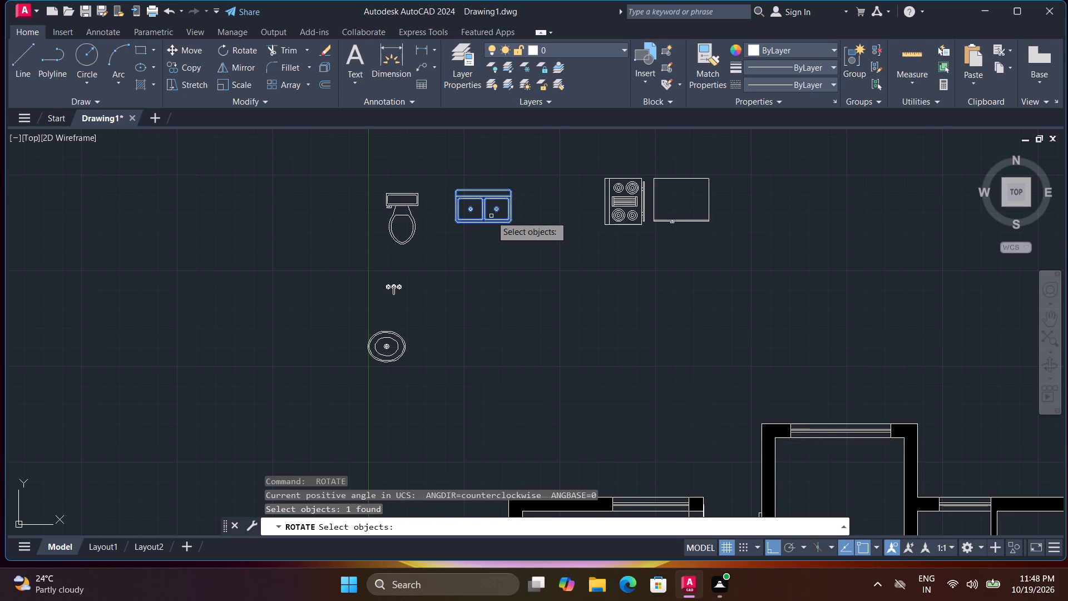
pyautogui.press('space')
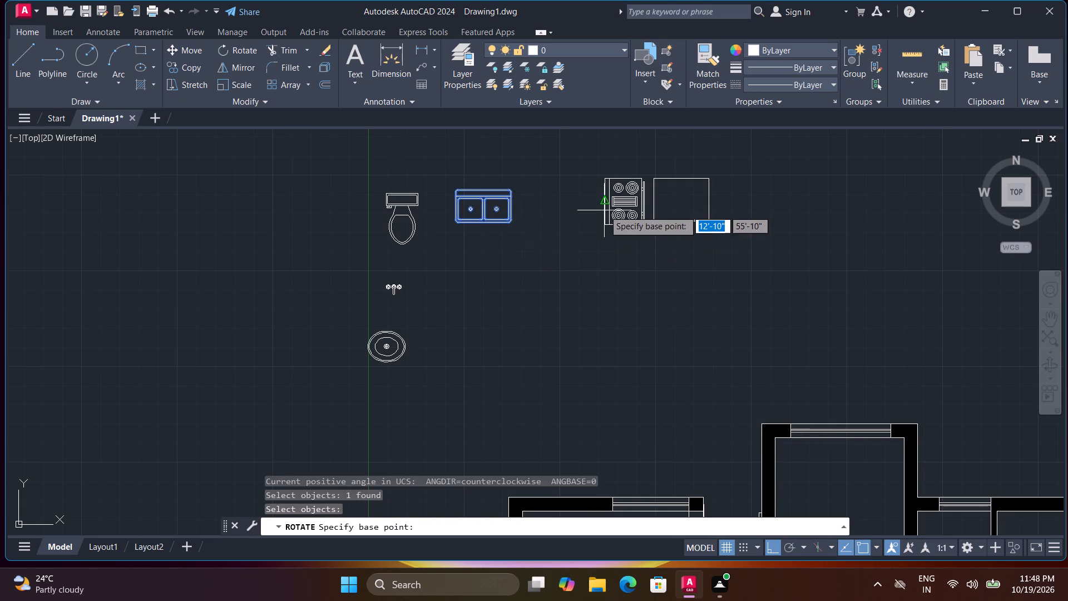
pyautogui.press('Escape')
# Move the rotated stove by its back edge midpoint onto the kitchen counter, against the inner face of the kitchen's left wall.
pyautogui.press('m')
pyautogui.press('space')
pyautogui.click(607, 206)
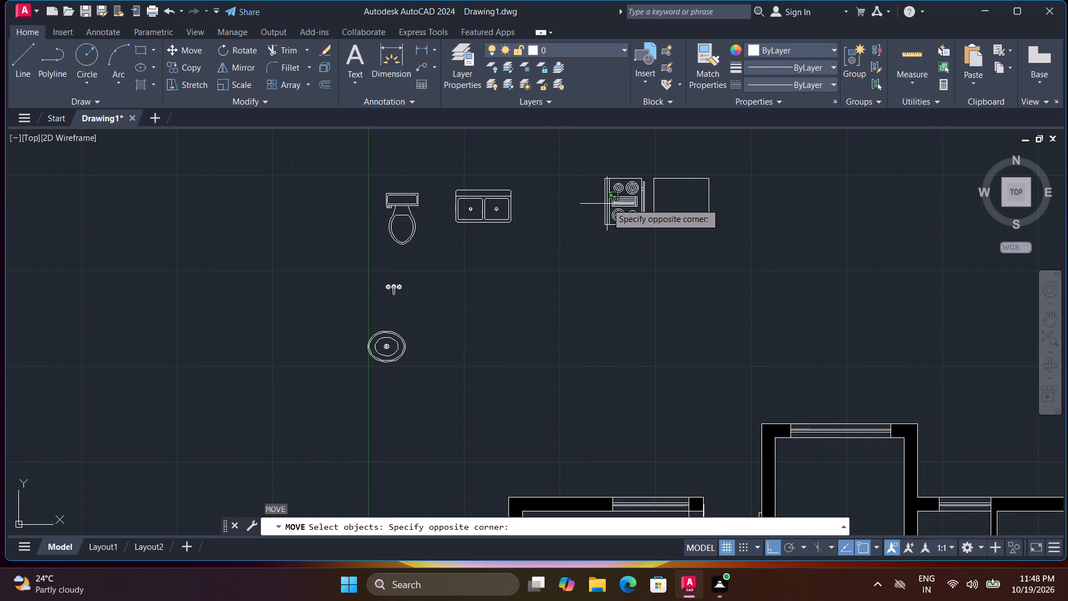
pyautogui.press('space')
pyautogui.click(605, 203)
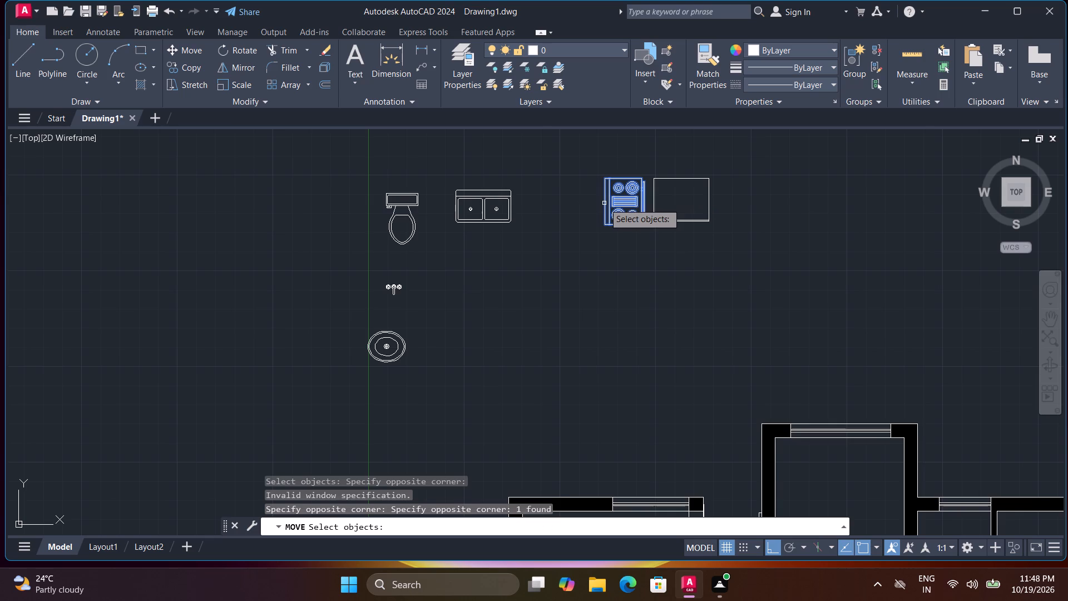
pyautogui.click(604, 202)
pyautogui.press('space')
pyautogui.click(604, 202)
pyautogui.scroll(-3, 587, 269)
pyautogui.moveTo(580, 277); pyautogui.dragTo(570, 244, button='middle')
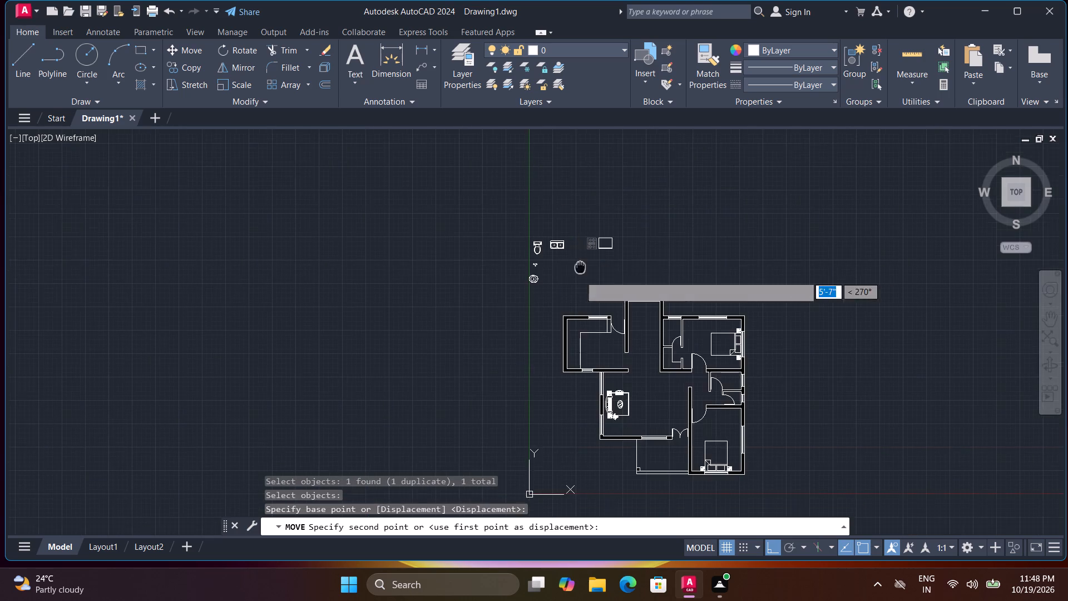
pyautogui.moveTo(570, 244); pyautogui.dragTo(557, 202, button='middle')
pyautogui.scroll(1, 533, 298)
pyautogui.press('F8')
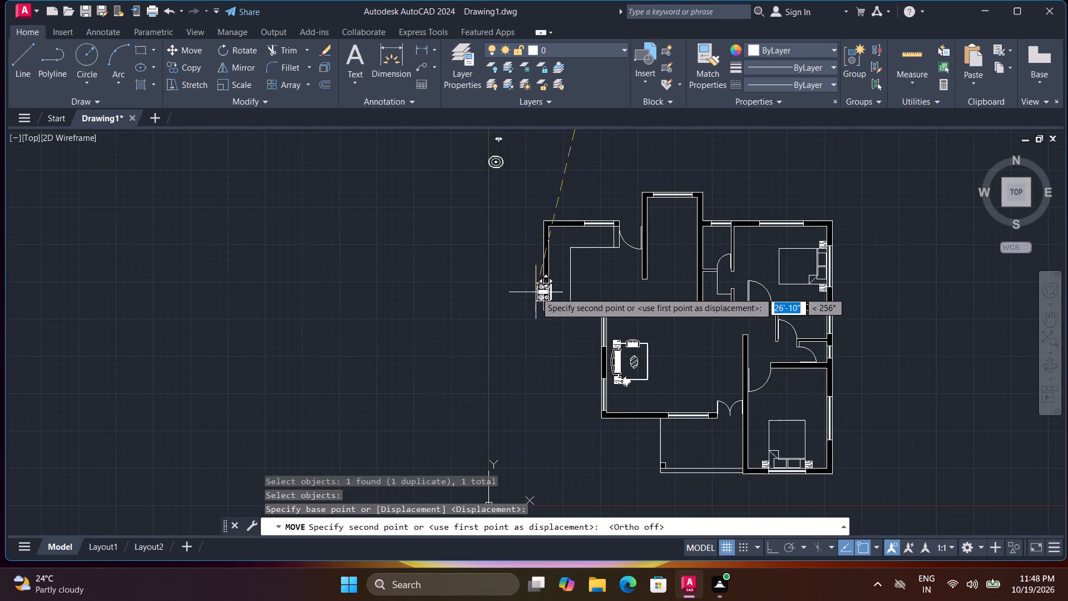
pyautogui.scroll(2, 536, 292)
pyautogui.click(565, 228)
# Move the double-bowl sink by its back edge midpoint to the midpoint of the kitchen's top window, over the counter.
pyautogui.scroll(-1, 589, 247)
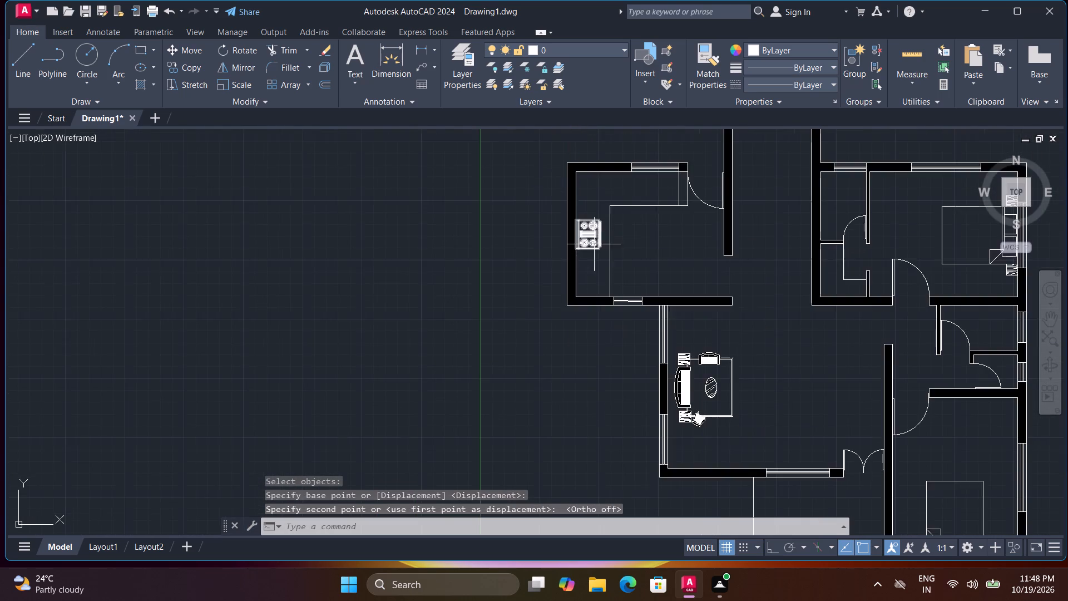
pyautogui.moveTo(654, 189); pyautogui.dragTo(562, 331, button='middle')
pyautogui.scroll(-1, 523, 244)
pyautogui.press('space')
pyautogui.click(494, 165)
pyautogui.press('space')
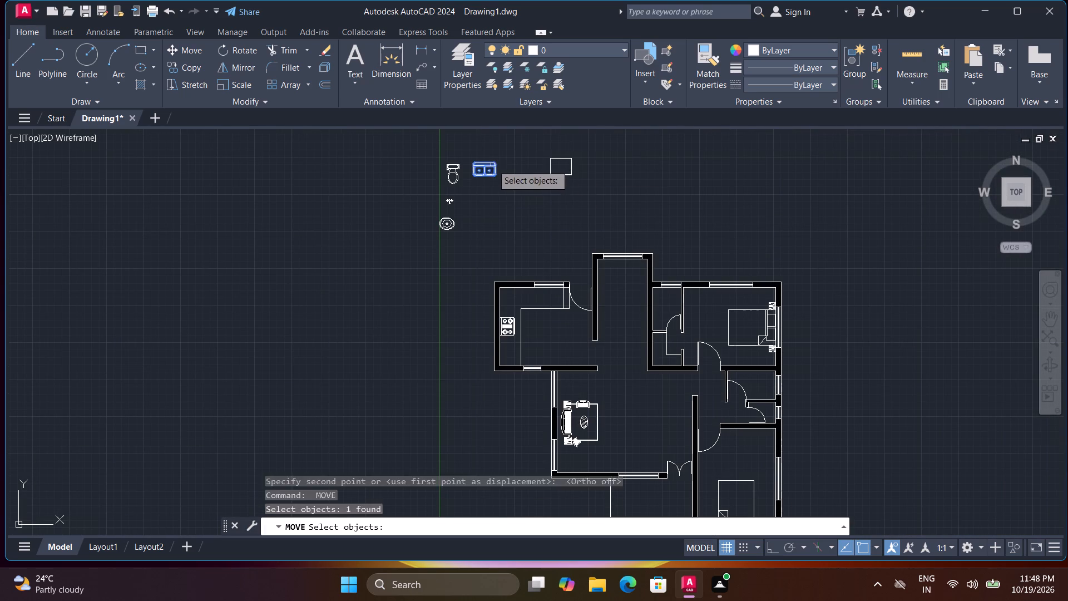
pyautogui.click(483, 162)
pyautogui.scroll(2, 563, 284)
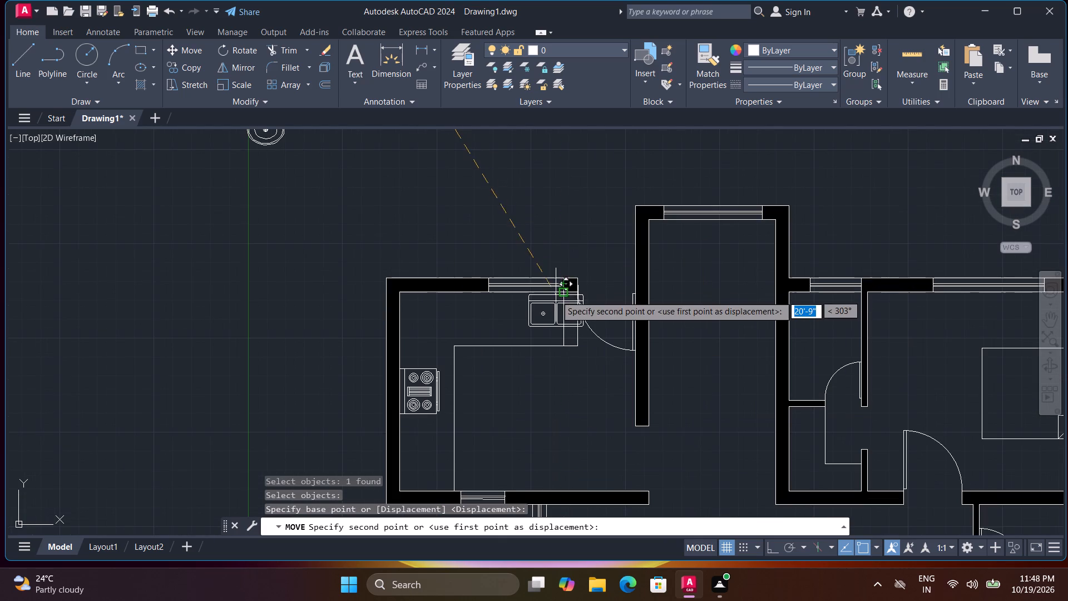
pyautogui.scroll(2, 553, 297)
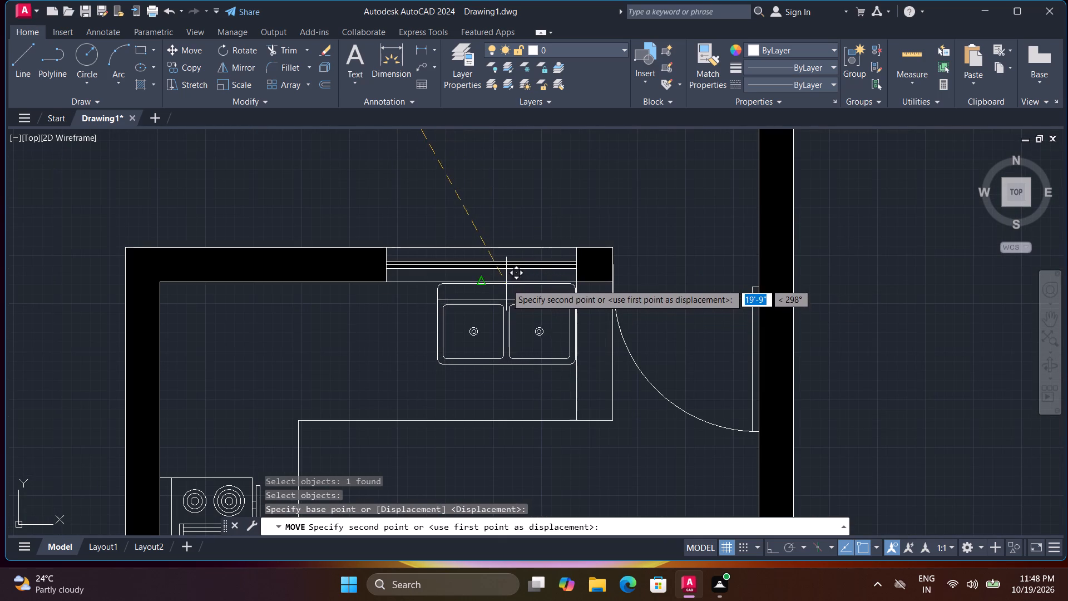
pyautogui.click(482, 280)
# Scale the kitchen sink up slightly from its back edge midpoint, keeping it within the counter depth.
pyautogui.scroll(-3, 526, 323)
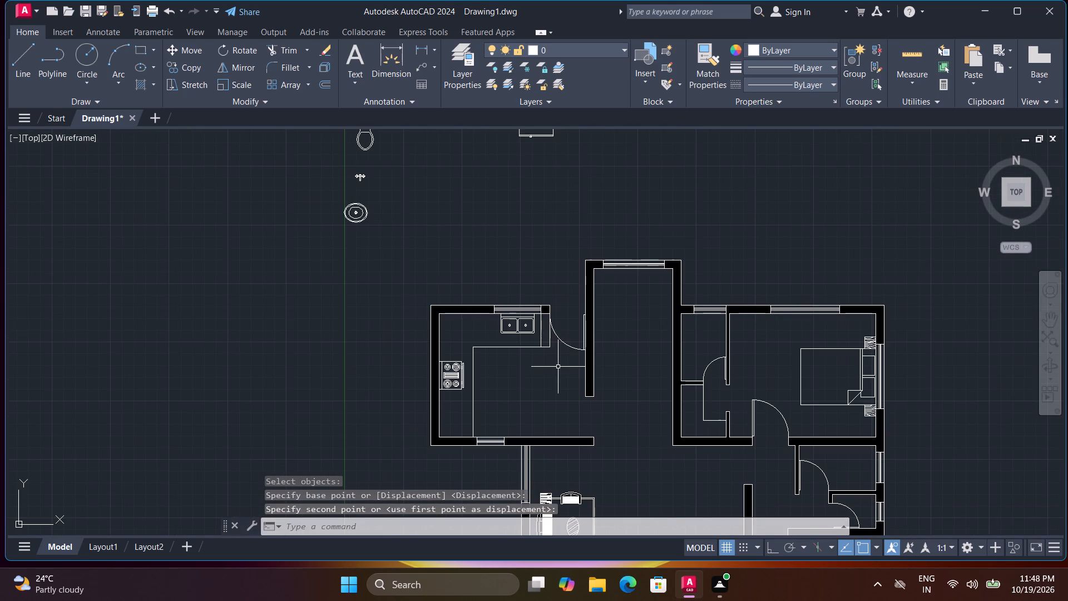
pyautogui.scroll(-1, 558, 367)
pyautogui.scroll(3, 551, 356)
pyautogui.moveTo(526, 328); pyautogui.dragTo(585, 379, button='middle')
pyautogui.write('sc')
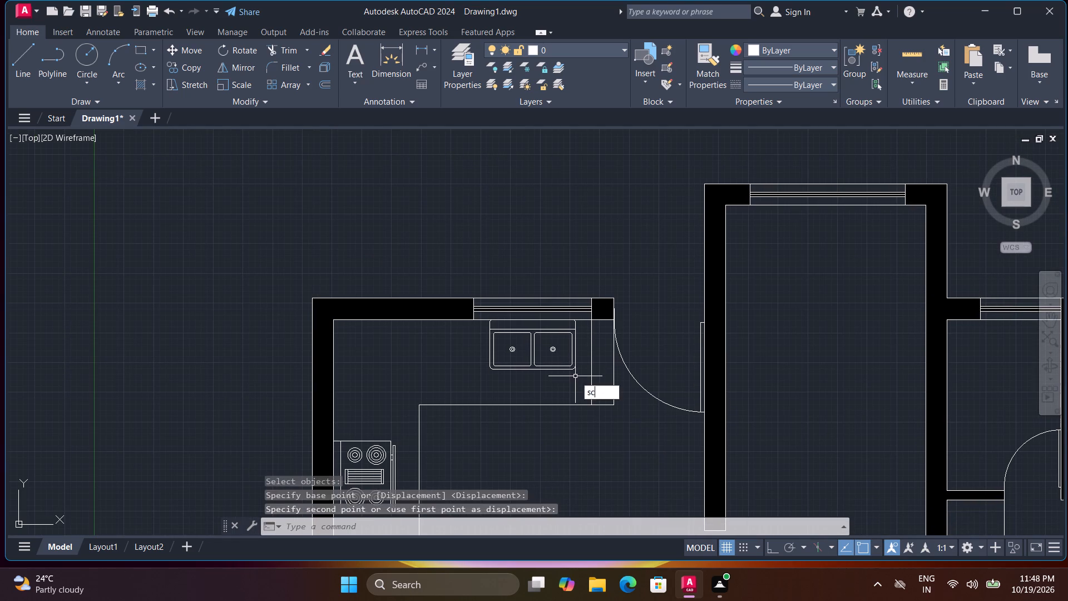
pyautogui.press('space')
pyautogui.click(539, 333)
pyautogui.press('space')
pyautogui.click(531, 322)
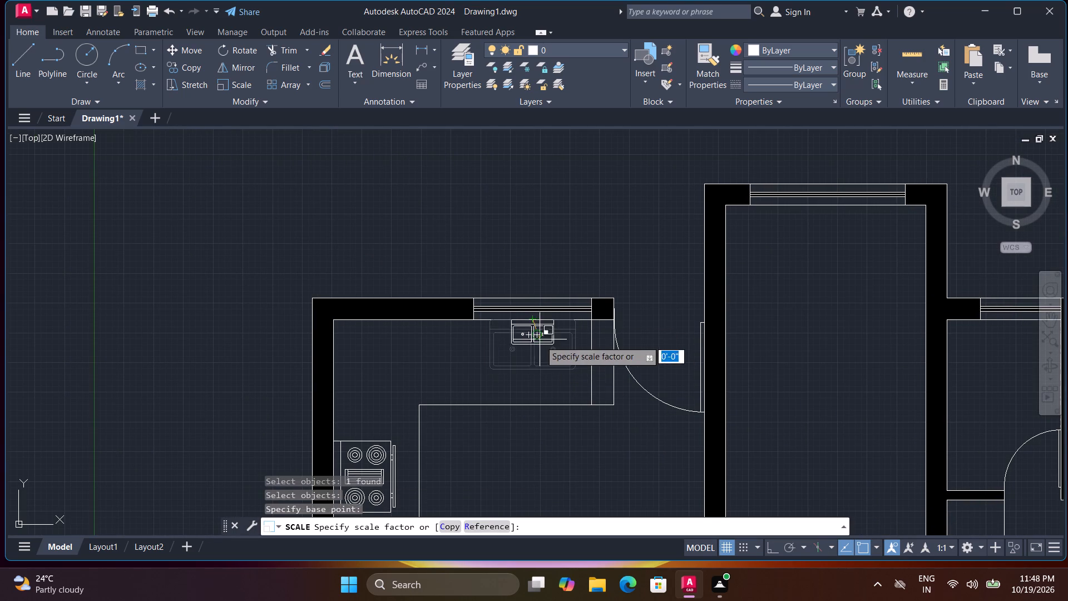
pyautogui.click(548, 372)
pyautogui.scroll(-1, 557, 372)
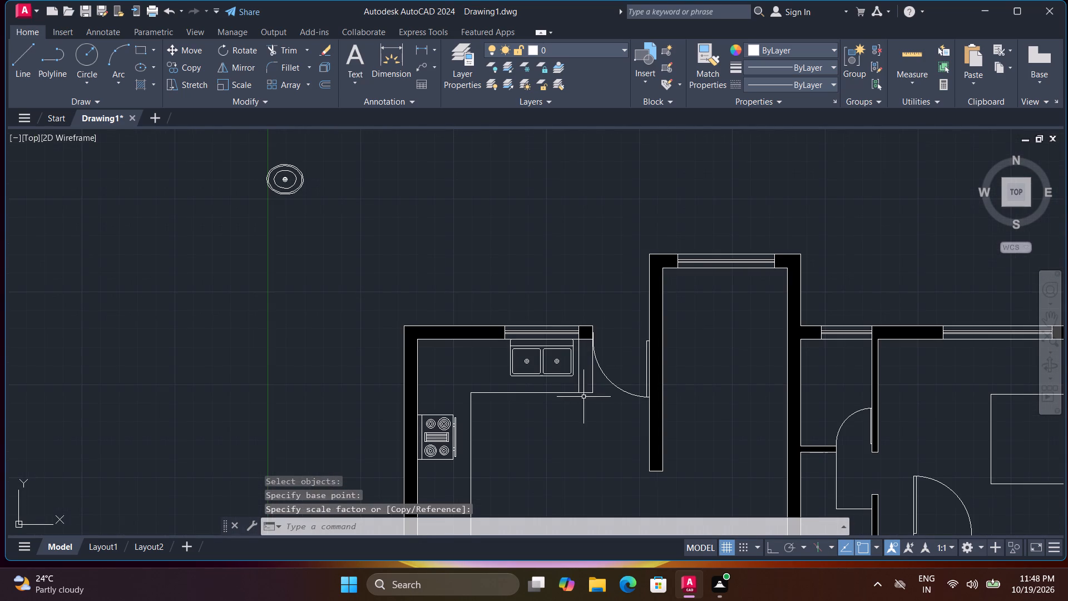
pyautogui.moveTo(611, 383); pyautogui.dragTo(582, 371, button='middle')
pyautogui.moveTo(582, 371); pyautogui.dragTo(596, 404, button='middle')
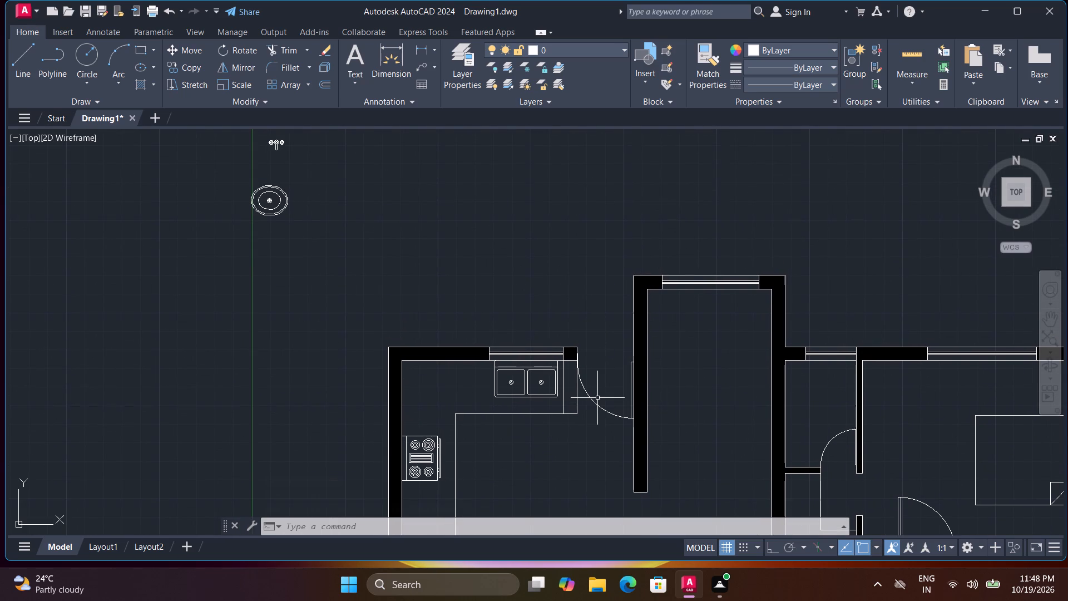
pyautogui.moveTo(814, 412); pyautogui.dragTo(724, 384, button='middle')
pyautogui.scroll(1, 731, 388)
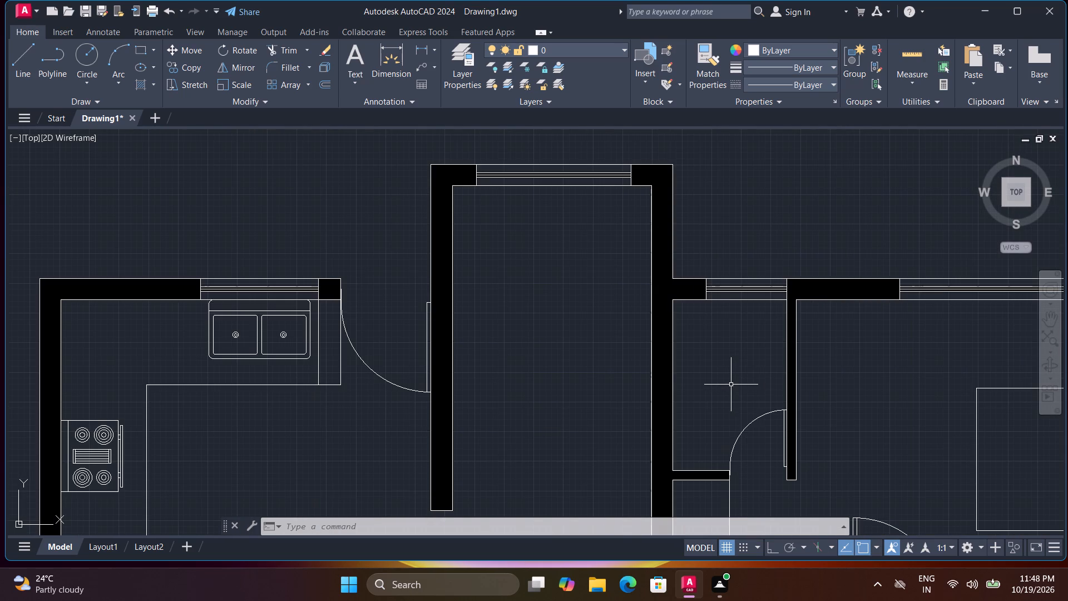
# Move the small faucet block from between the toilet and washbasin outside the plan into the bathroom beside the top-right bedroom.
pyautogui.scroll(-2, 741, 392)
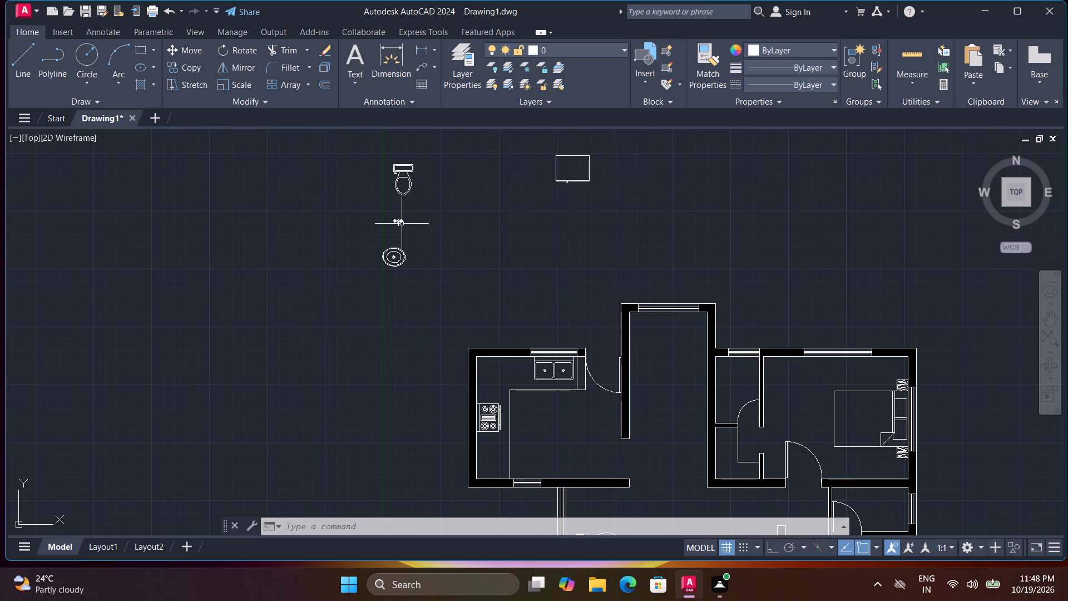
pyautogui.click(402, 223)
pyautogui.write('m')
pyautogui.press('space')
pyautogui.click(400, 222)
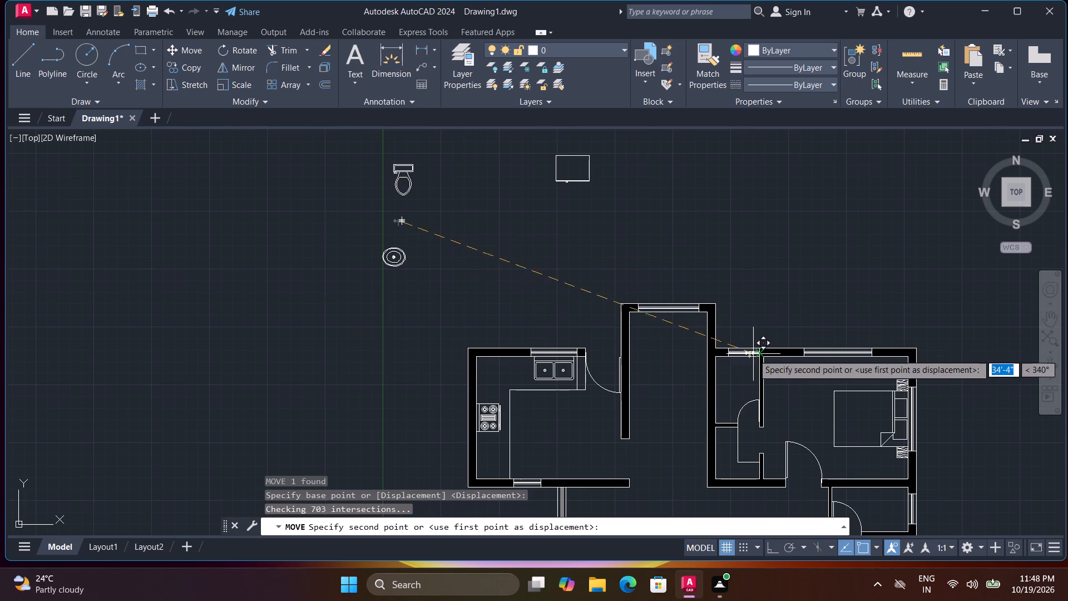
pyautogui.scroll(2, 739, 401)
pyautogui.click(728, 380)
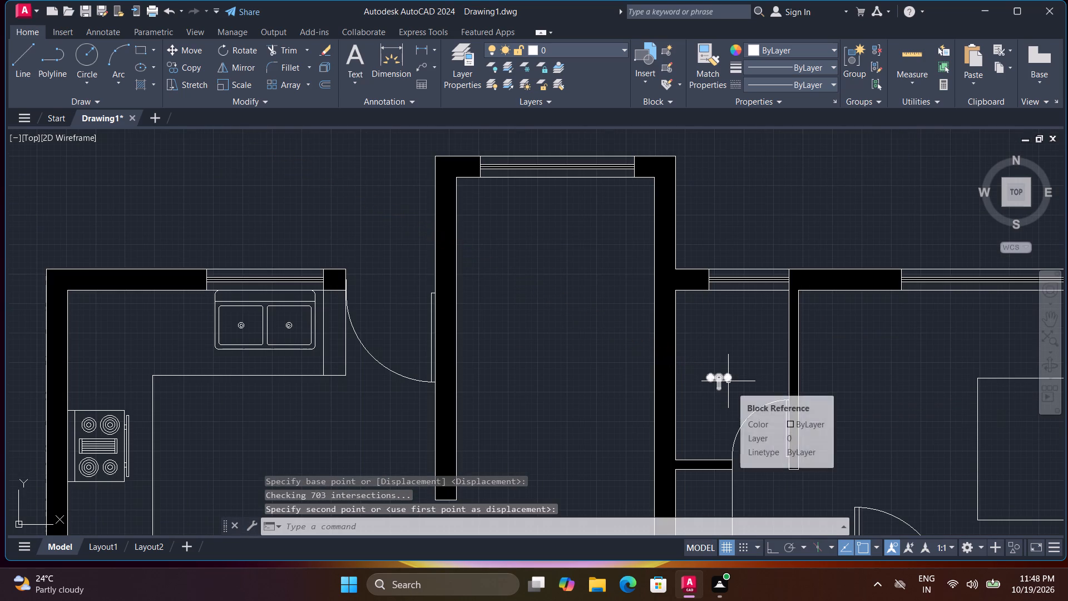
# Rotate the bathroom faucet 90 degrees counterclockwise so its spout points right into the room.
pyautogui.write('ro')
pyautogui.press('space')
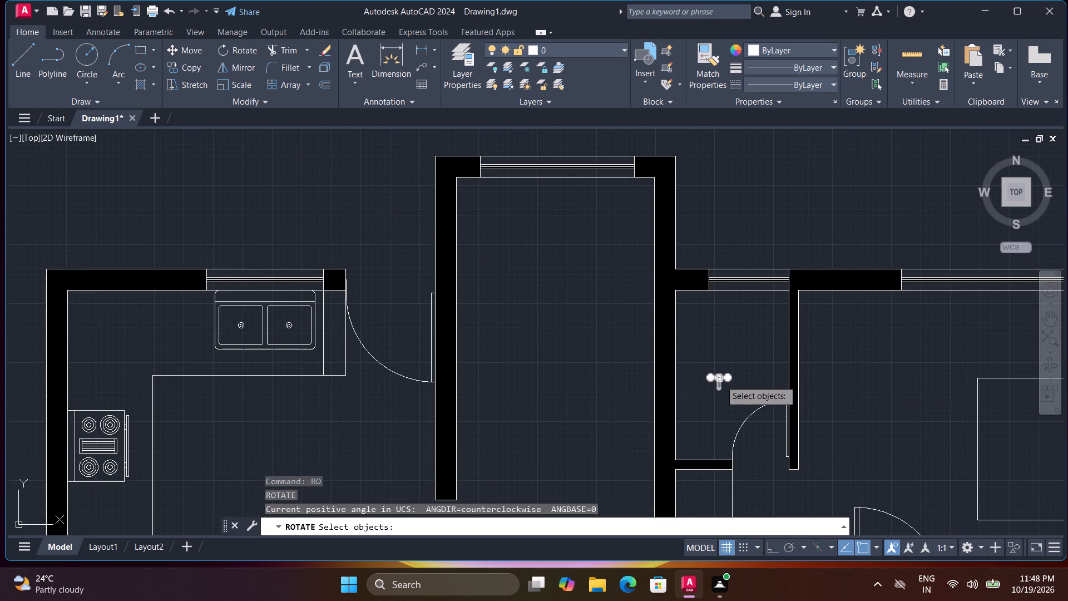
pyautogui.click(721, 376)
pyautogui.press('space')
pyautogui.click(718, 373)
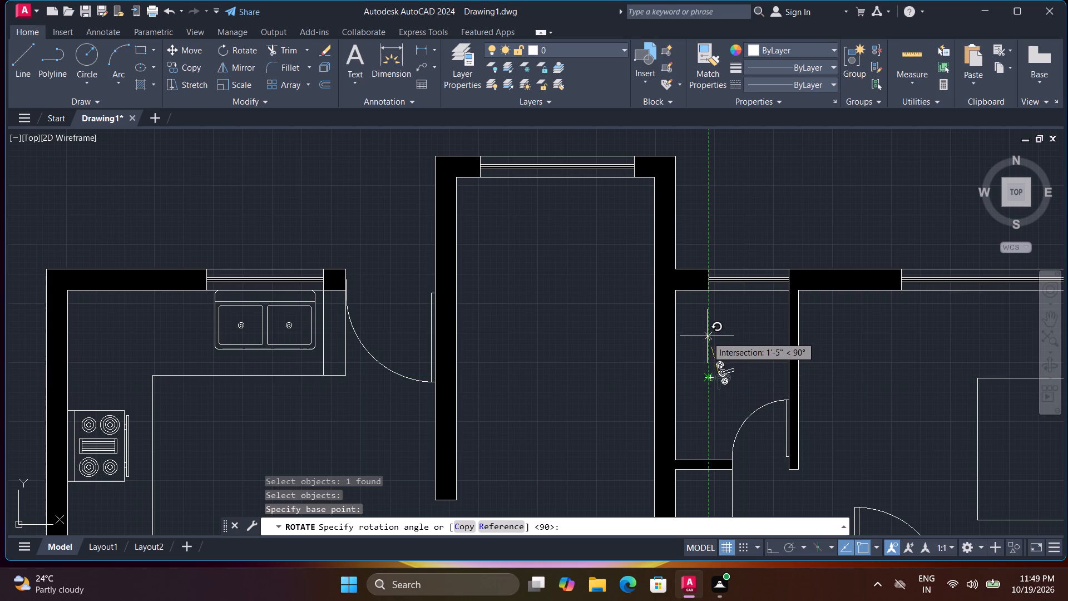
pyautogui.press('F8')
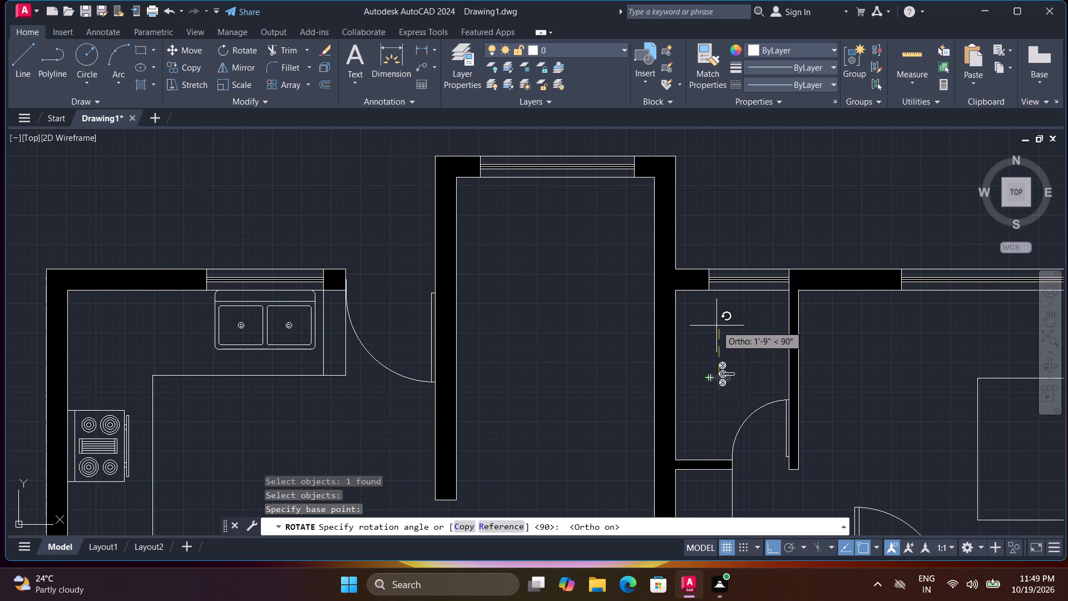
pyautogui.click(716, 325)
# Move the rotated faucet by its back edge against the inner face of the bathroom's left wall, above the lower partition.
pyautogui.press('m')
pyautogui.press('space')
pyautogui.scroll(2, 724, 377)
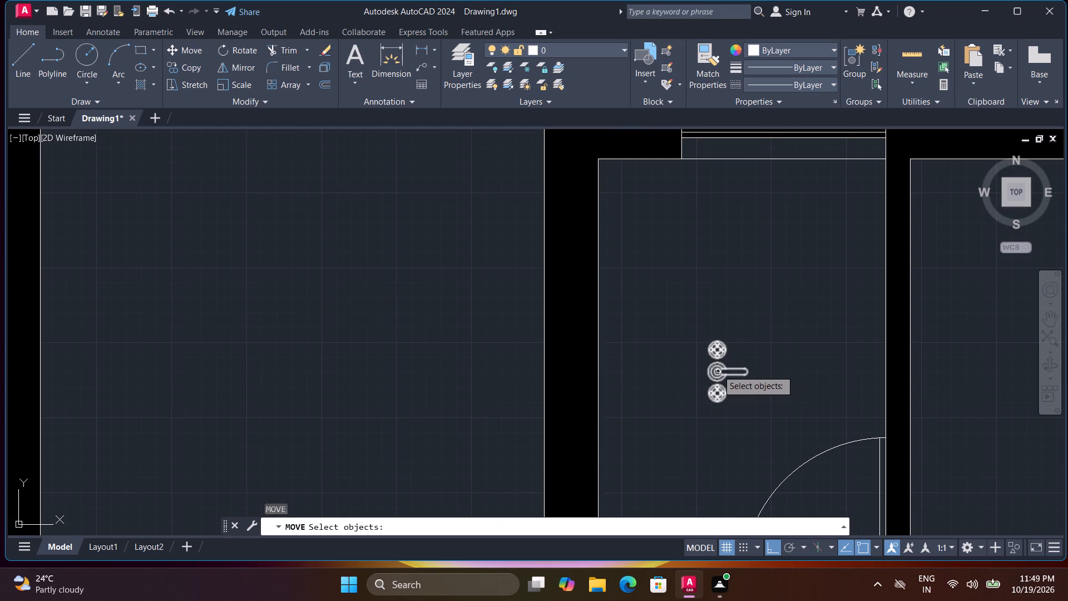
pyautogui.click(718, 370)
pyautogui.press('space')
pyautogui.click(707, 374)
pyautogui.scroll(-1, 650, 413)
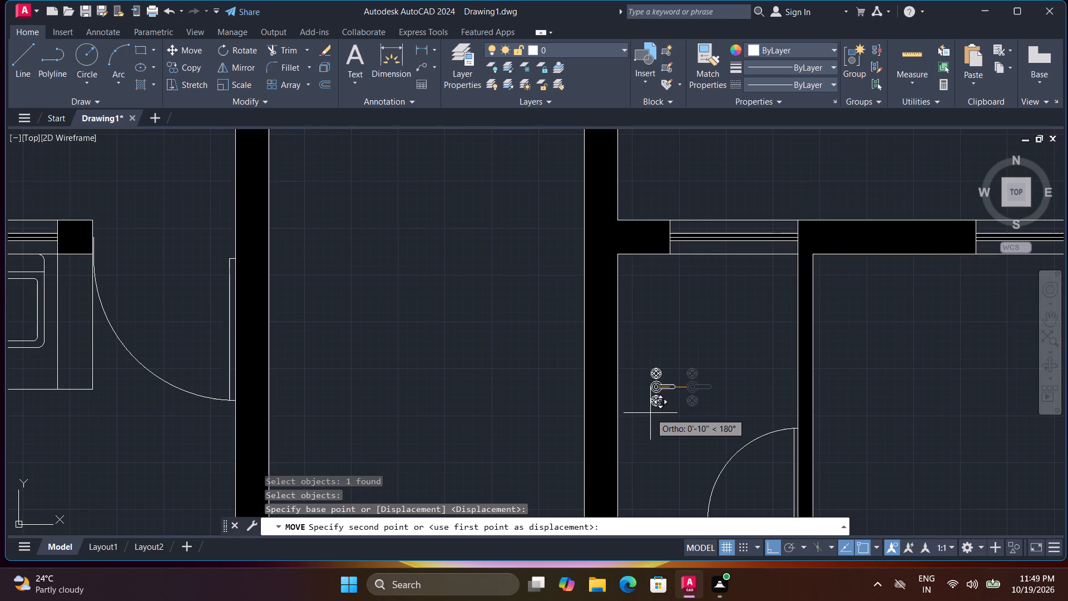
pyautogui.moveTo(654, 417); pyautogui.dragTo(643, 320, button='middle')
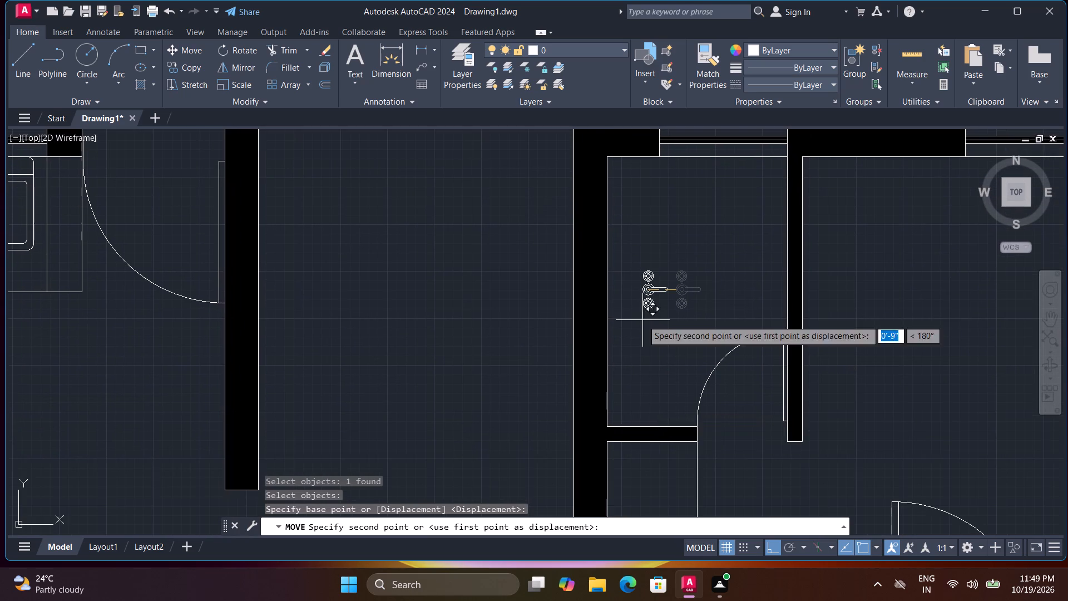
pyautogui.press('F8')
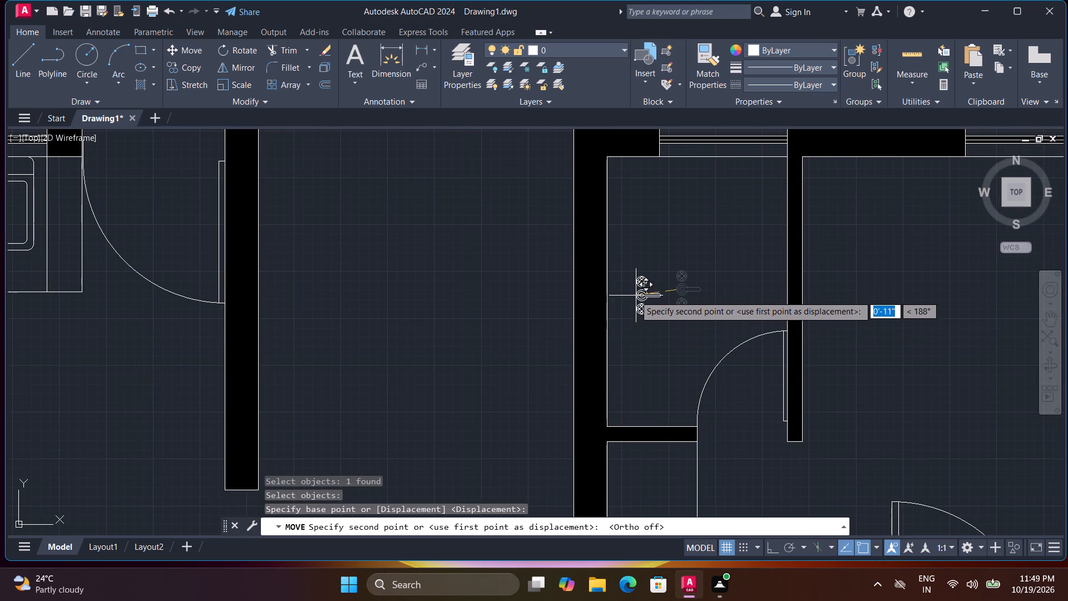
pyautogui.click(616, 361)
# Draw a vertical line about 8'-4" long down the middle of the top projecting room, starting about 2'-9" below its top wall's midpoint.
pyautogui.scroll(-3, 638, 378)
pyautogui.scroll(3, 646, 378)
pyautogui.scroll(-3, 646, 378)
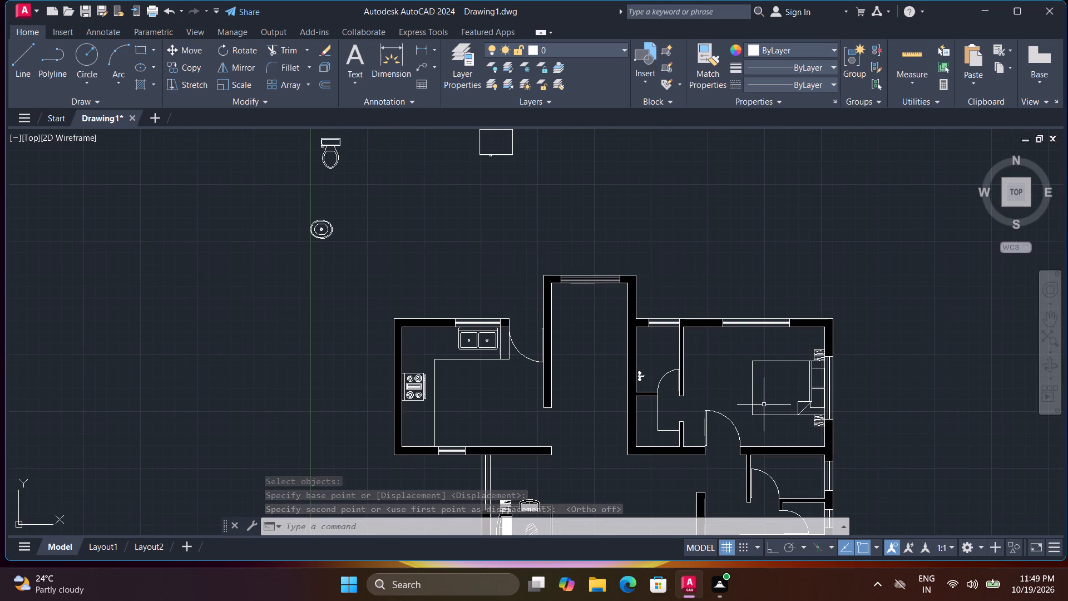
pyautogui.moveTo(733, 401); pyautogui.dragTo(709, 367, button='middle')
pyautogui.scroll(-2, 709, 368)
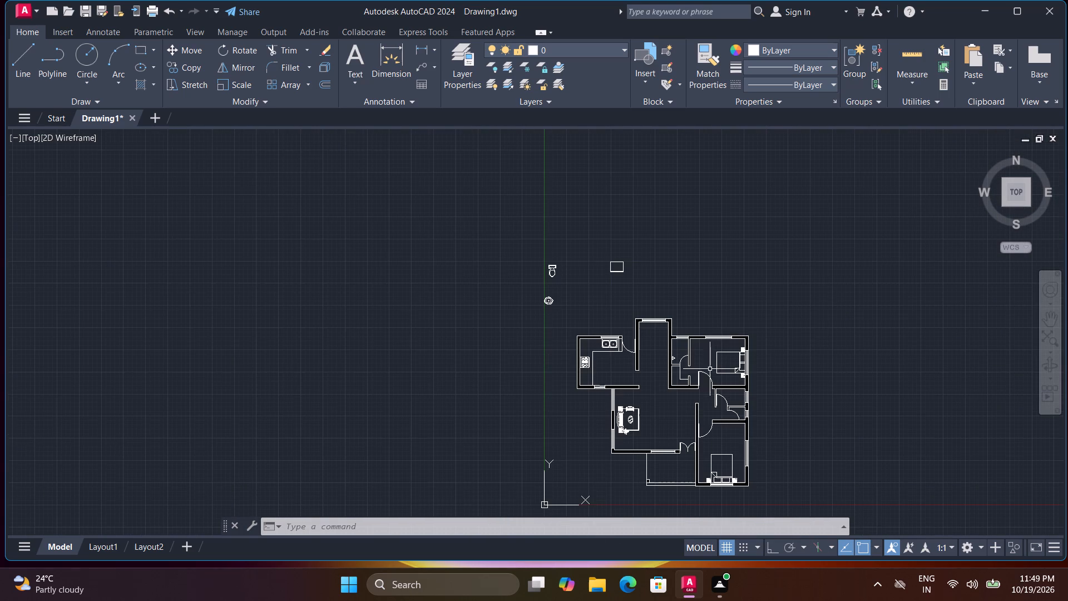
pyautogui.scroll(2, 647, 366)
pyautogui.write('l')
pyautogui.press('space')
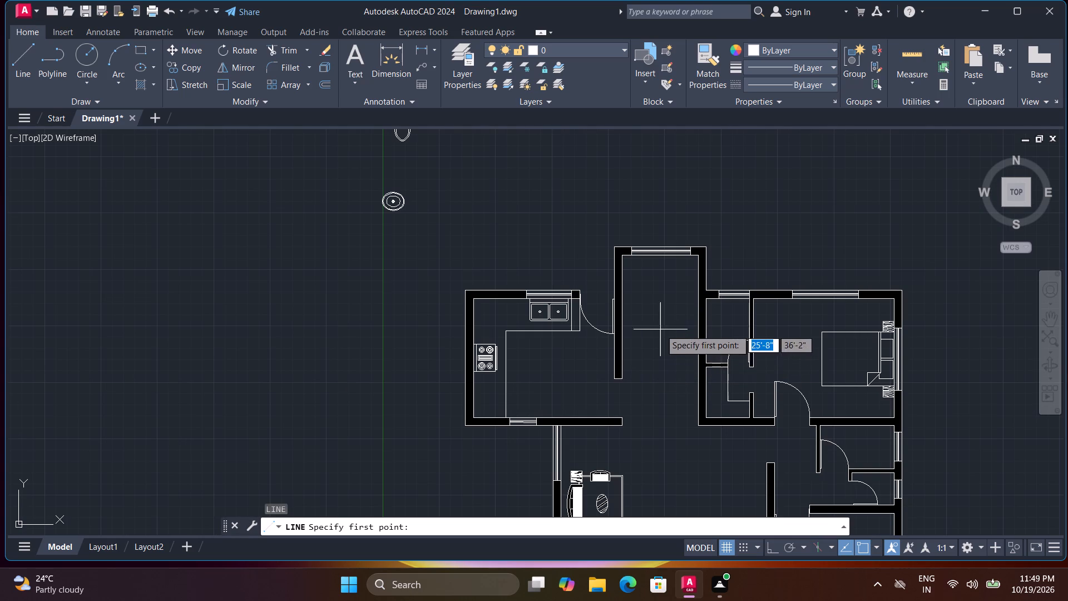
pyautogui.scroll(2, 660, 329)
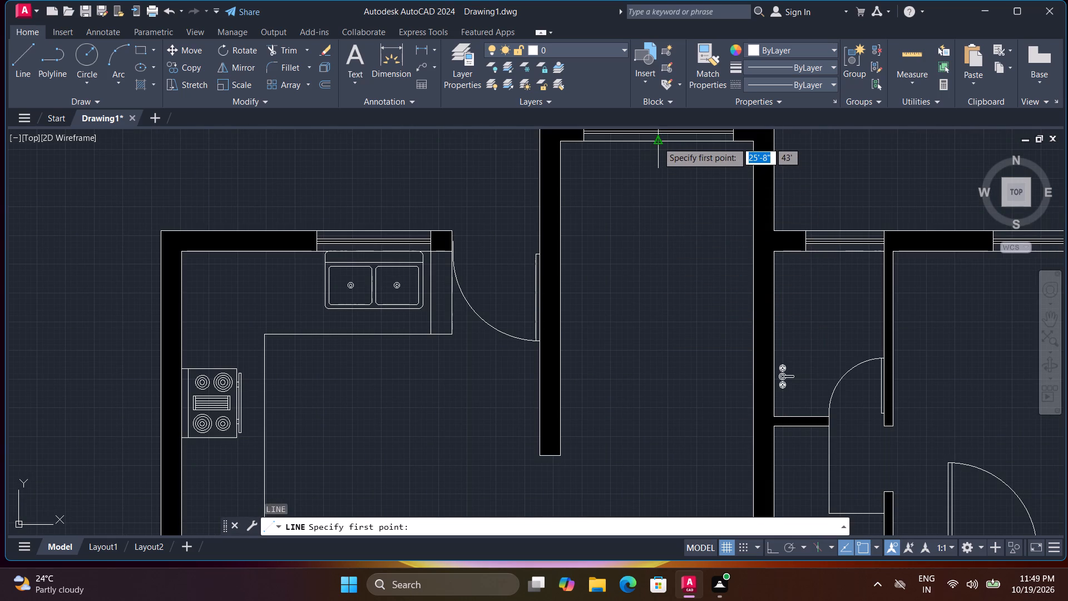
pyautogui.click(660, 216)
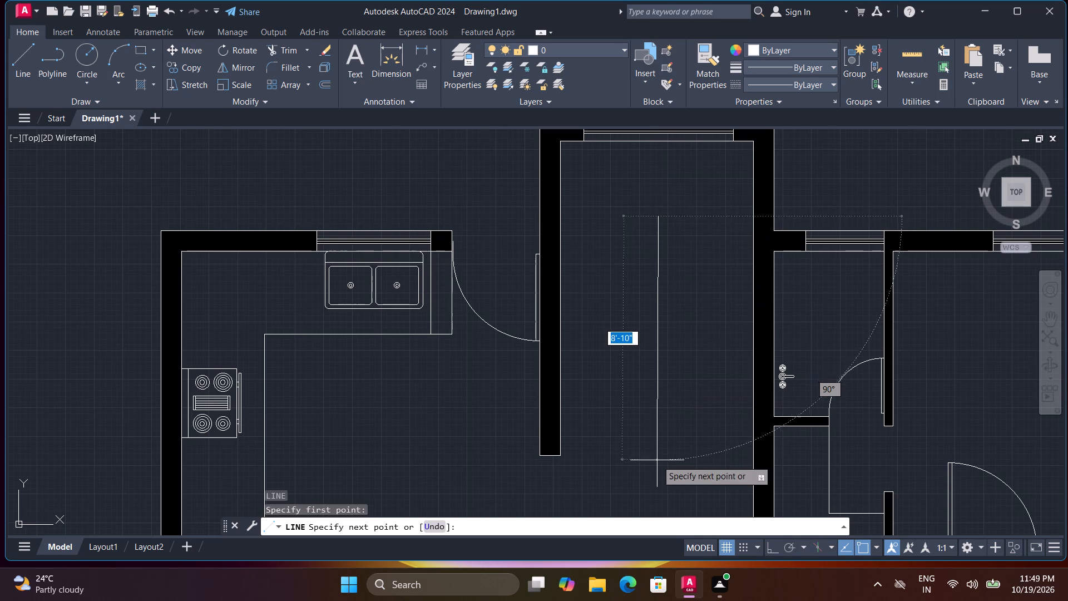
pyautogui.press('F8')
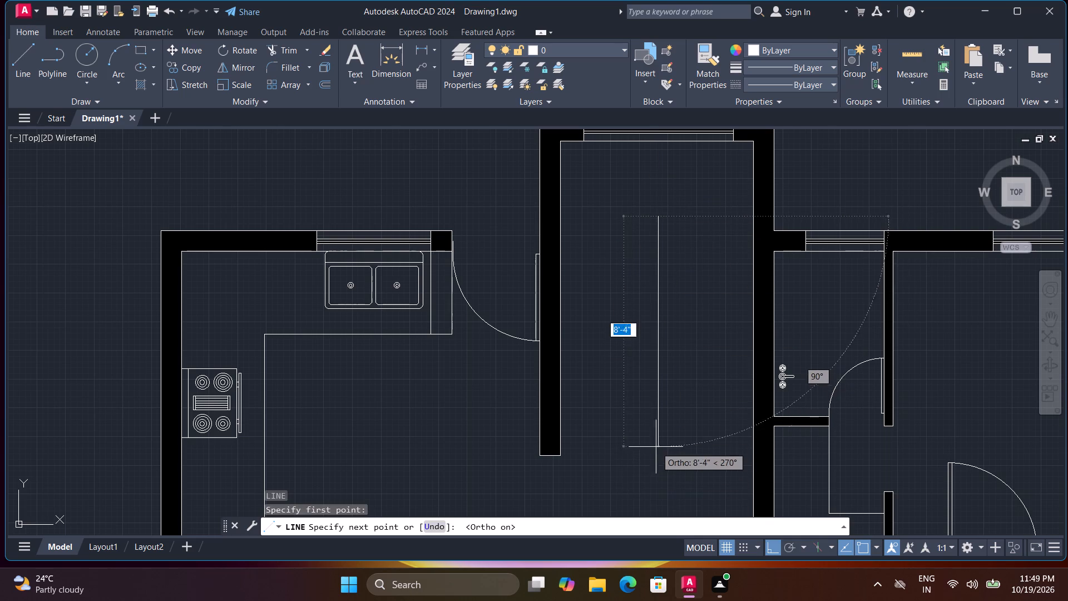
pyautogui.click(660, 445)
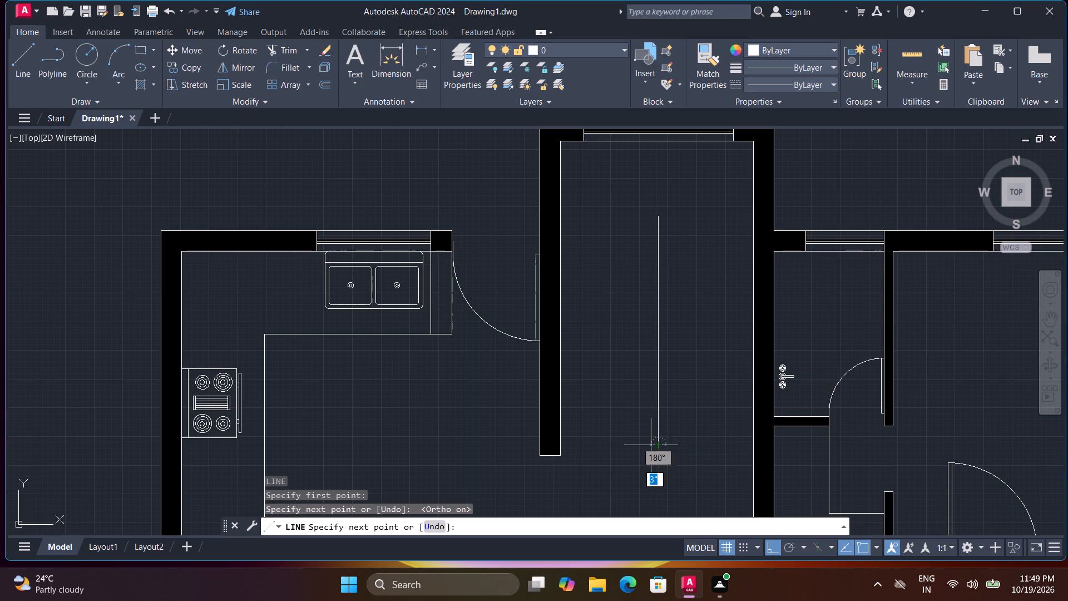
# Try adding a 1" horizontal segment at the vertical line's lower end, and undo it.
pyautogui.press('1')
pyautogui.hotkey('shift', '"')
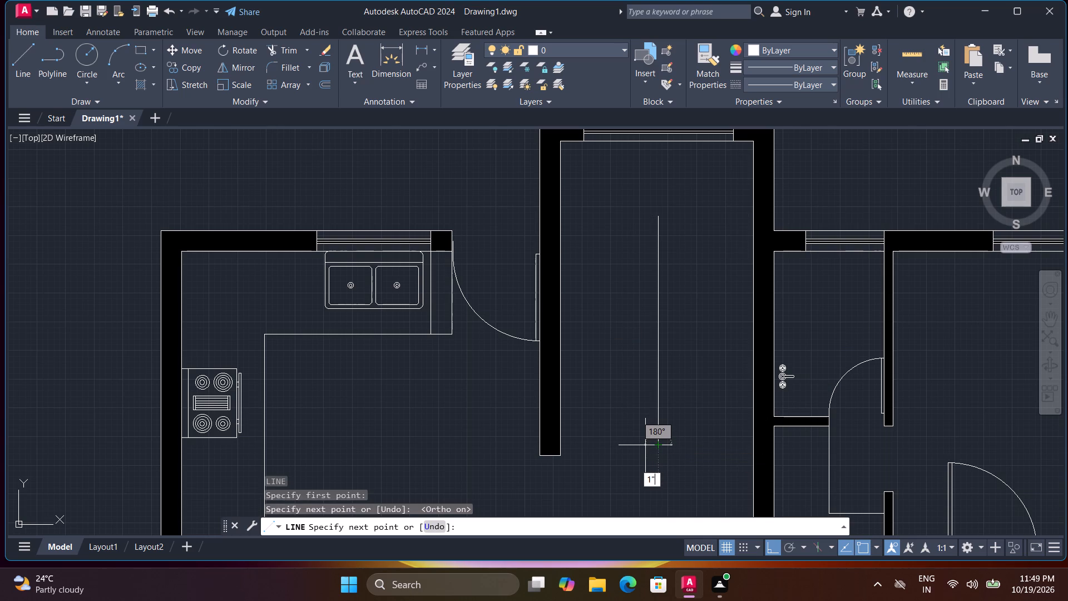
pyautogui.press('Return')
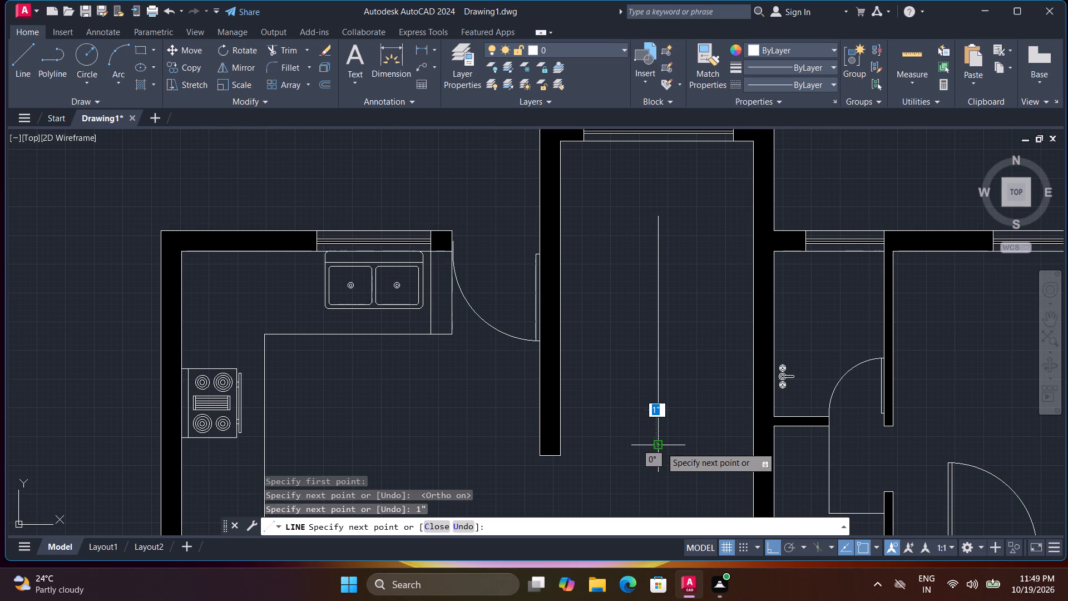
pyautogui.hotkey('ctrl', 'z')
# Continue the line 2" left, 4" right, up 8'-4", 4" left and back down, outlining a 4" wide strip around the centre line.
pyautogui.write('2"')
pyautogui.press('Return')
pyautogui.write('4"')
pyautogui.press('Return')
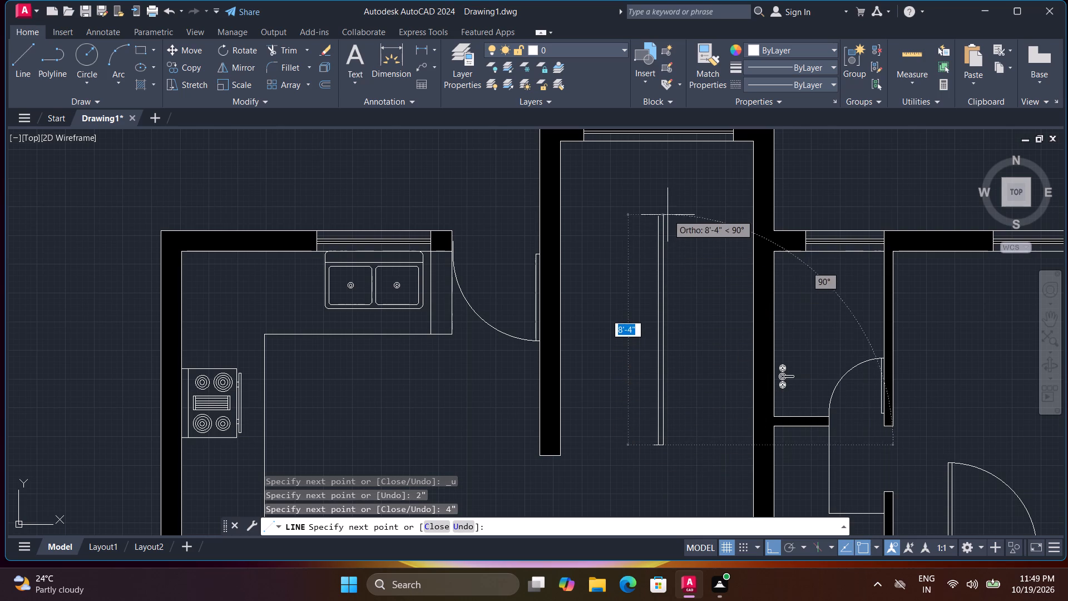
pyautogui.click(662, 215)
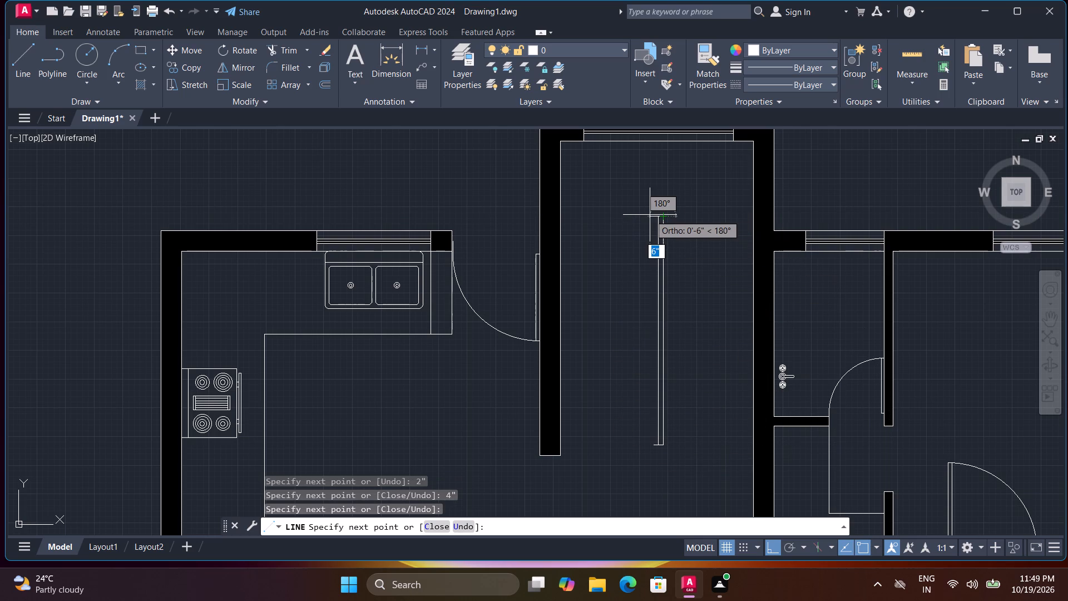
pyautogui.press('4')
pyautogui.hotkey('shift', '"')
pyautogui.press('Return')
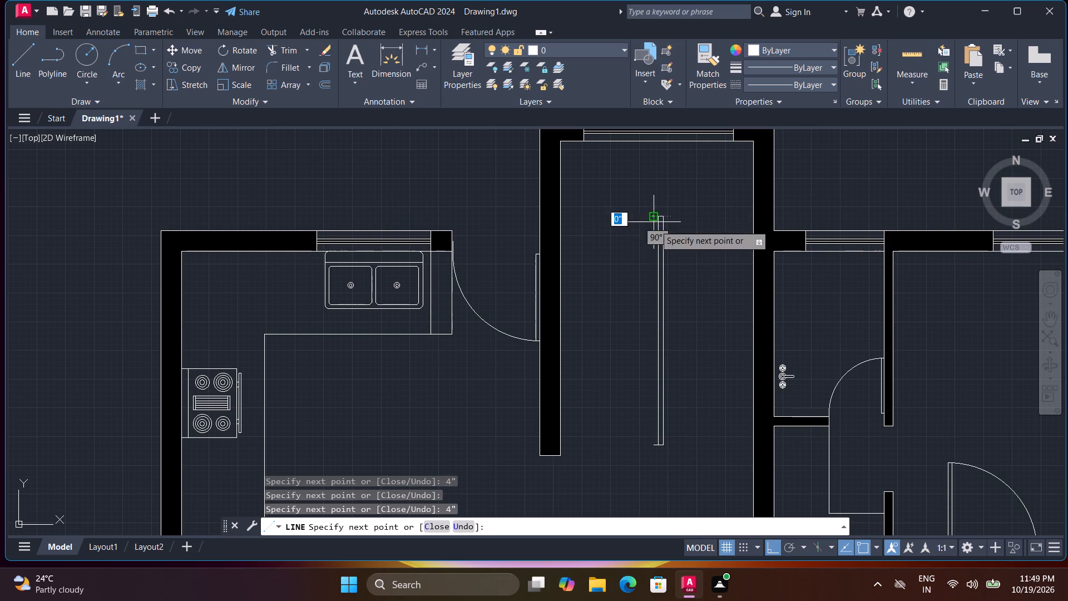
pyautogui.click(650, 446)
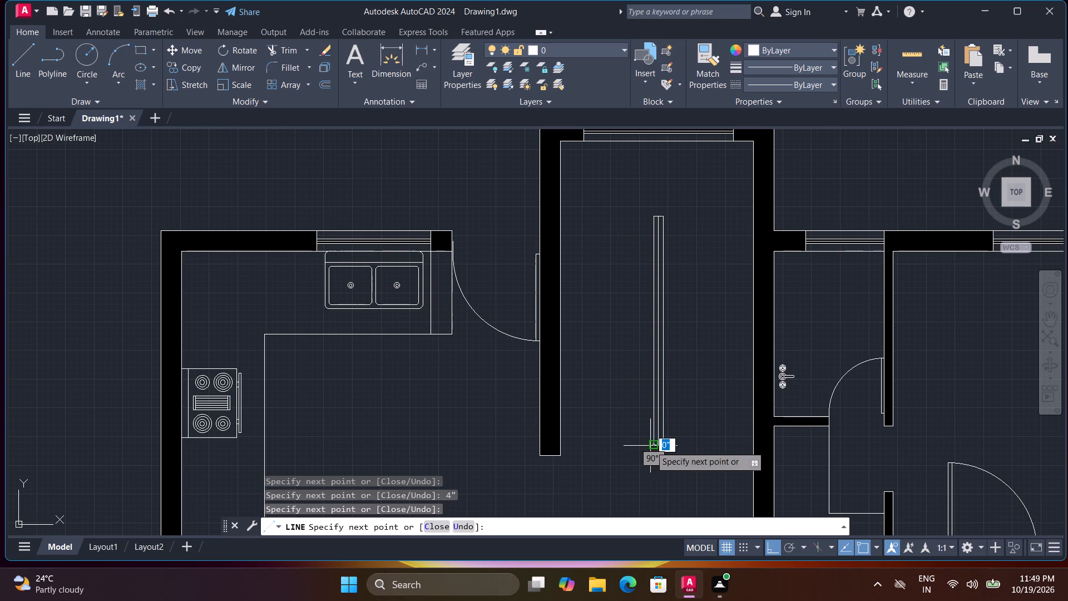
pyautogui.press('space')
# Delete the centre line inside the narrow vertical strip.
pyautogui.click(658, 426)
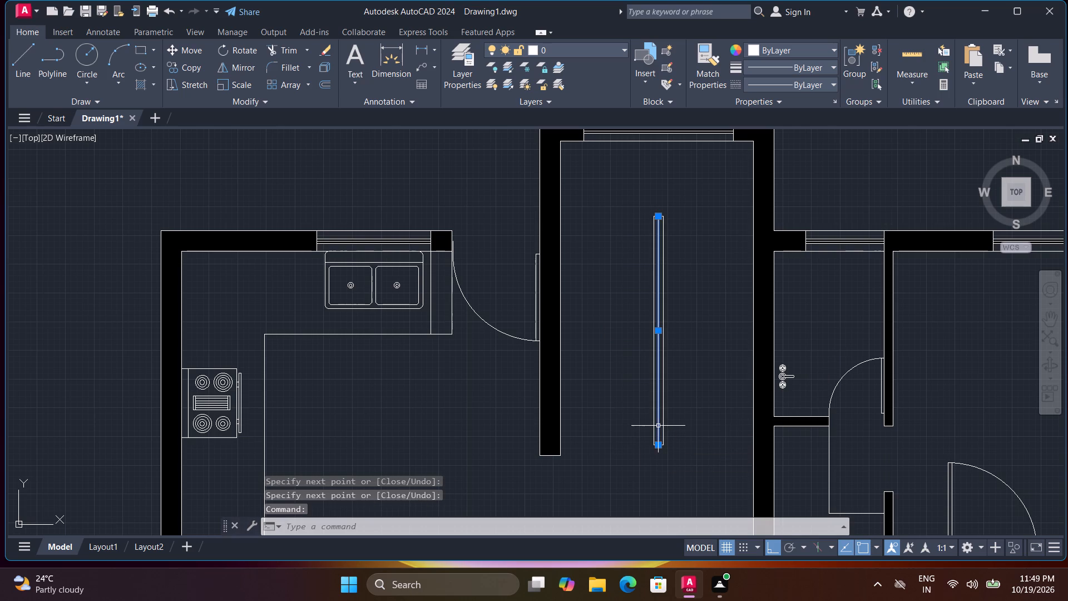
pyautogui.press('Delete')
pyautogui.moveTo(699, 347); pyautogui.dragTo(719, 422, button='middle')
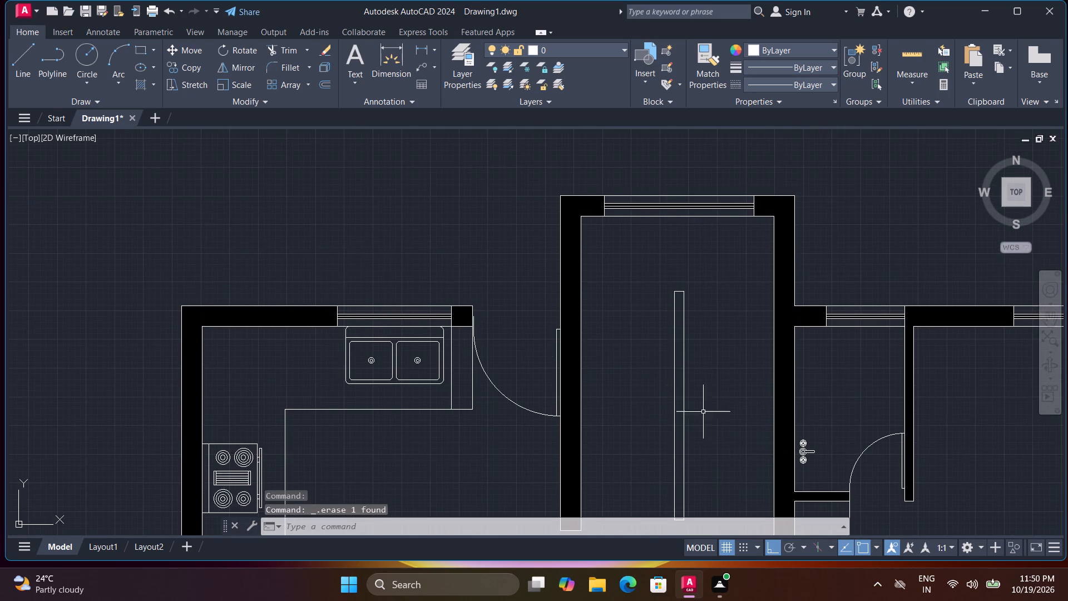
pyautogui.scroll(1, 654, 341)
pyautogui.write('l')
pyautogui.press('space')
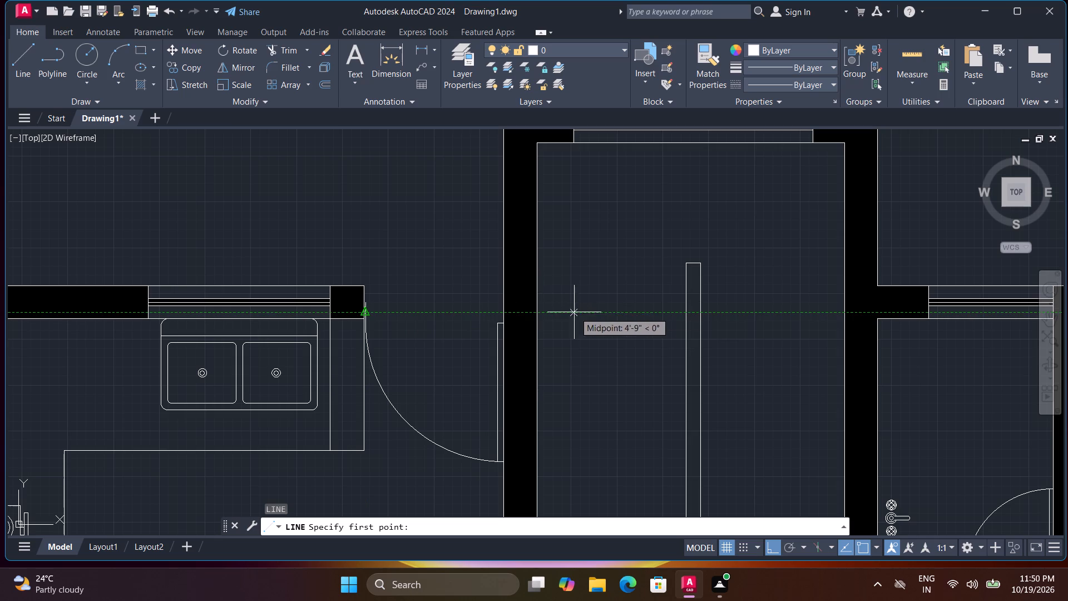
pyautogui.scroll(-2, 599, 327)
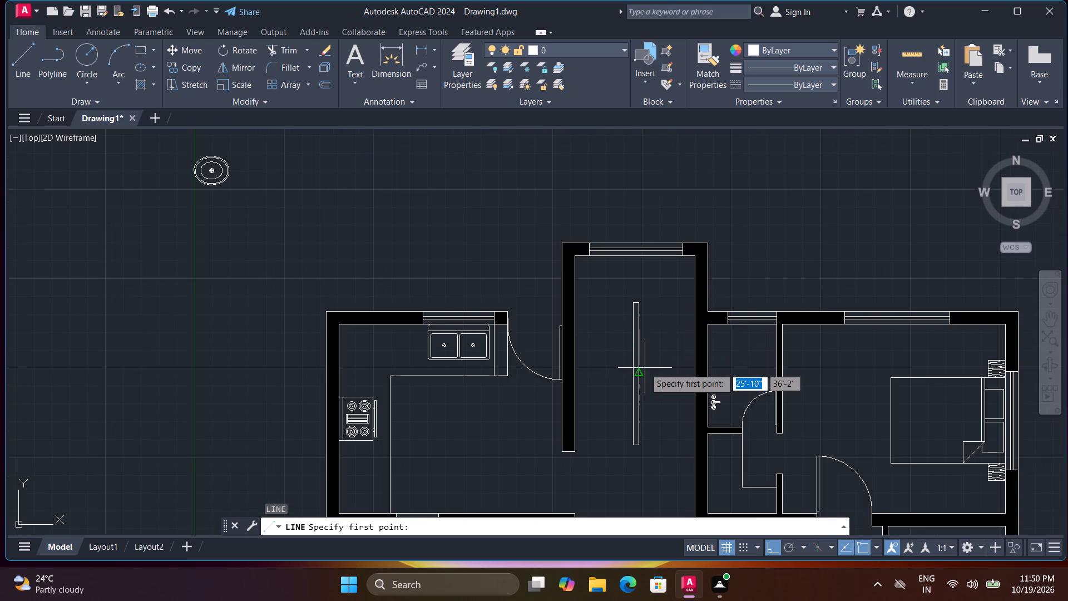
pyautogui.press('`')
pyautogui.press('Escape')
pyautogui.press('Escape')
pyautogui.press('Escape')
# Save the drawing to the Desktop as Drawing22.
pyautogui.scroll(-2, 650, 368)
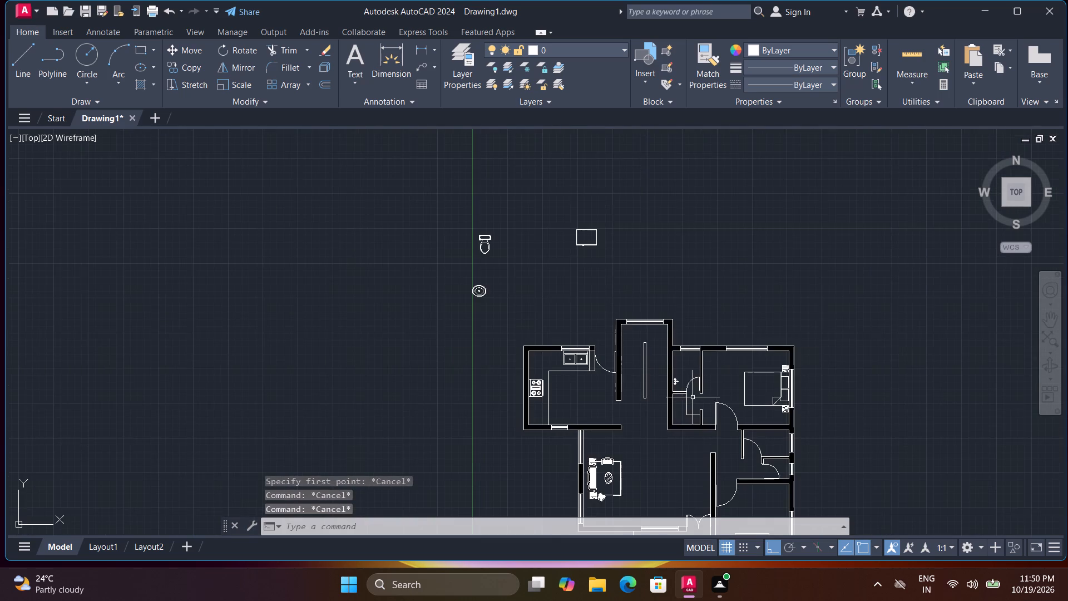
pyautogui.moveTo(686, 390); pyautogui.dragTo(661, 193, button='middle')
pyautogui.moveTo(662, 260); pyautogui.dragTo(656, 312, button='middle')
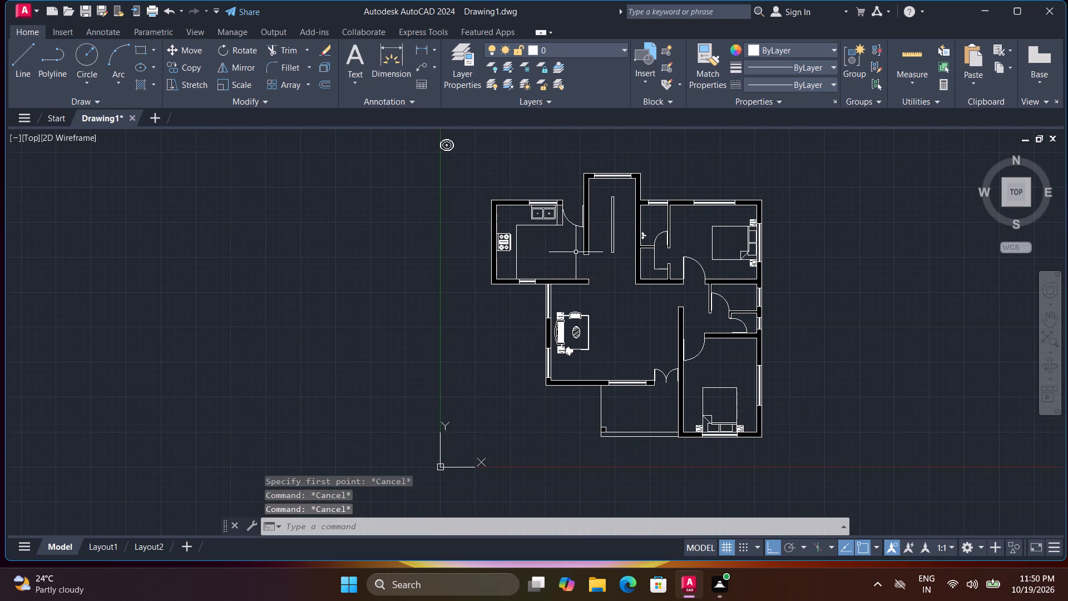
pyautogui.hotkey('ctrl', 's')
pyautogui.click(345, 247)
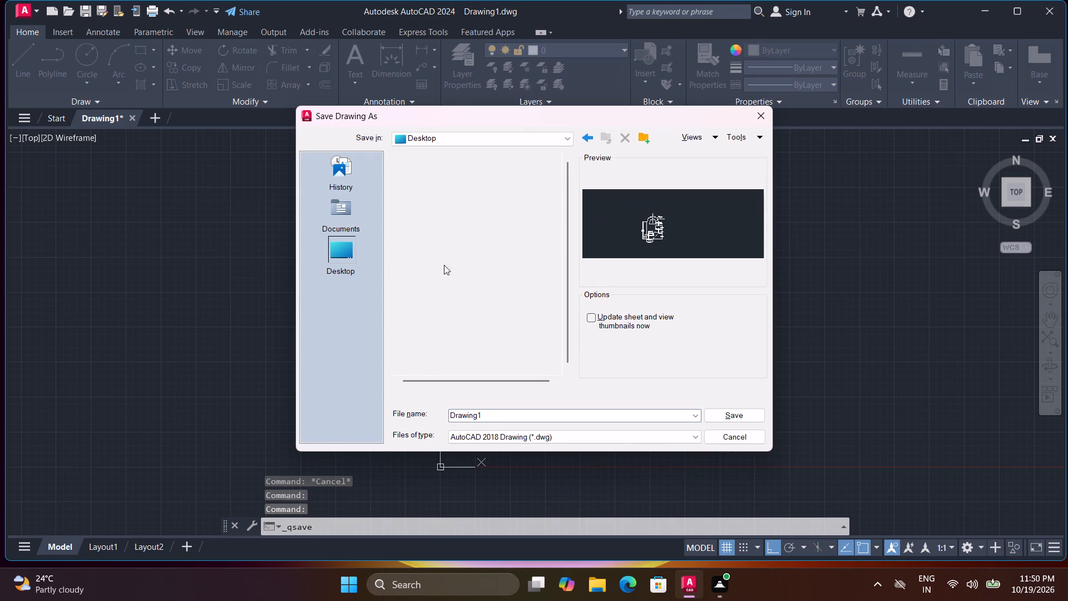
pyautogui.click(496, 415)
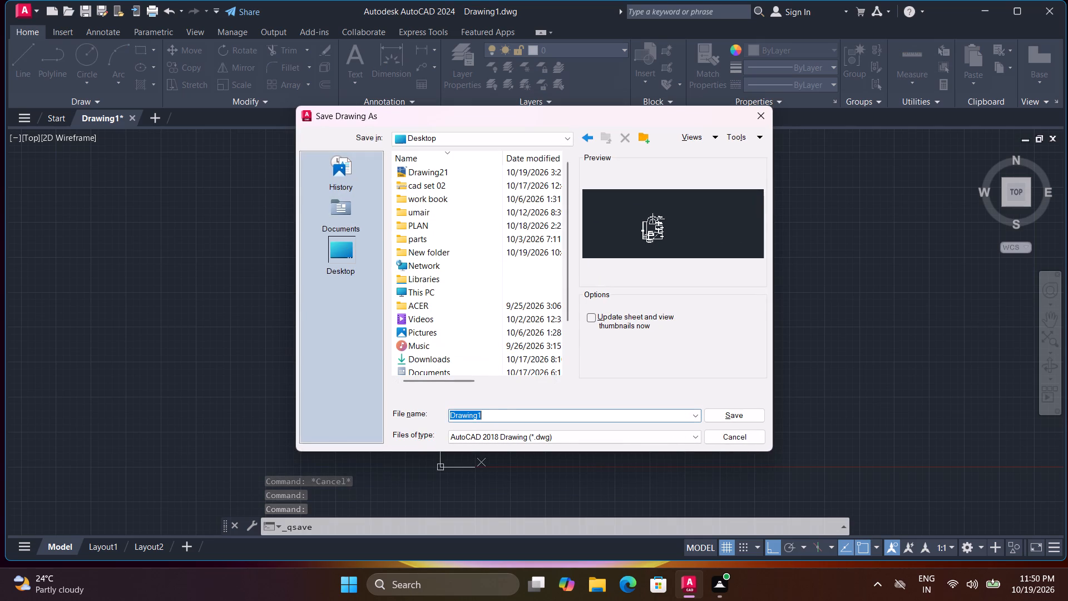
pyautogui.click(493, 416)
pyautogui.press('BackSpace')
pyautogui.write('22')
pyautogui.click(723, 420)
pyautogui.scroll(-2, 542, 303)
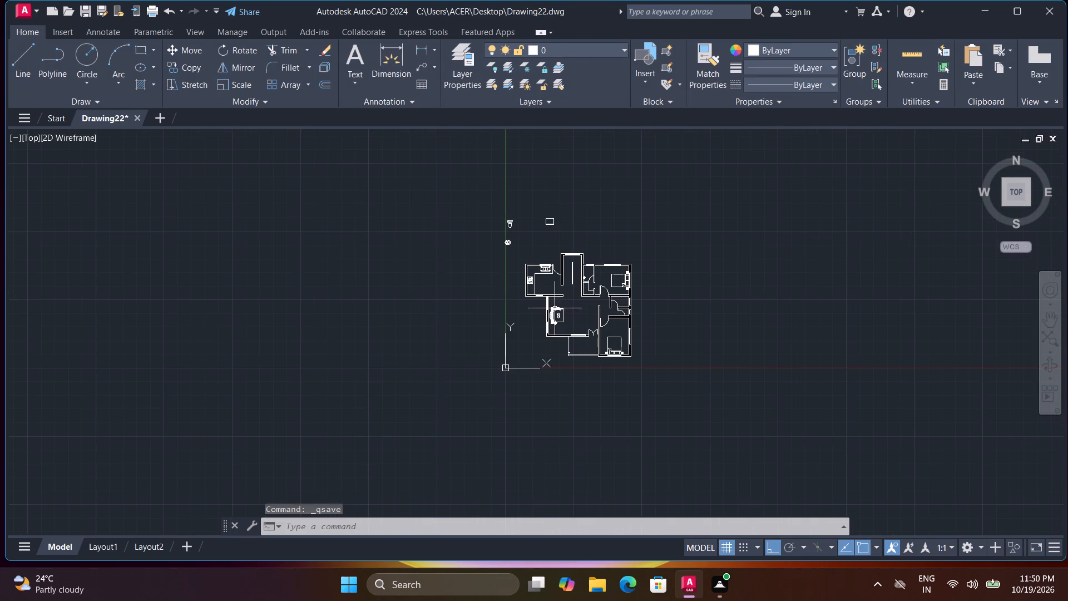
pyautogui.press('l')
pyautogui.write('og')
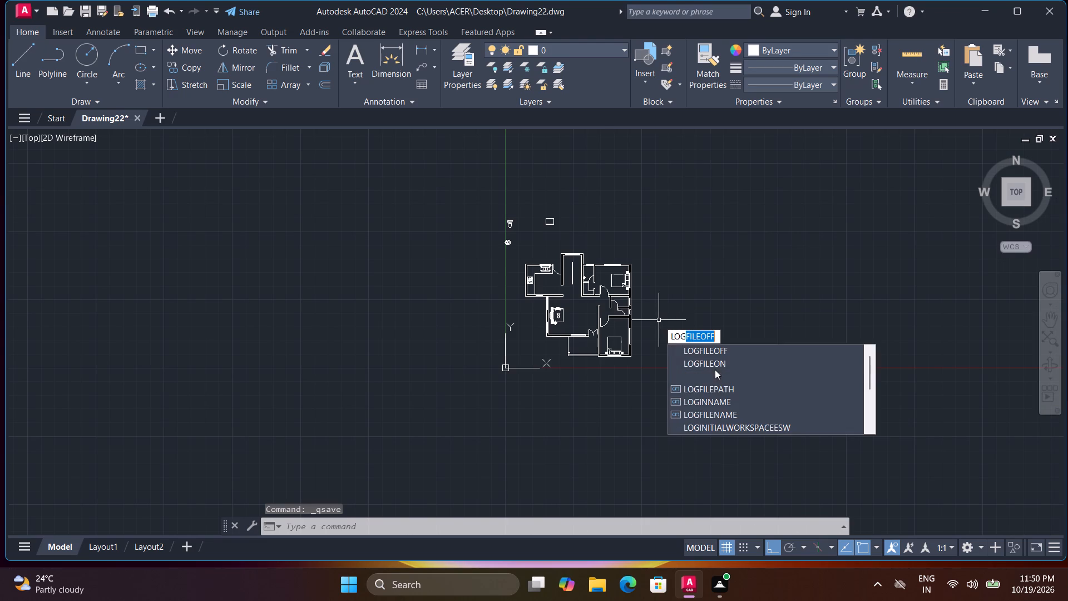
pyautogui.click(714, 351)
# Set up a plot with the <Previous plot> page setup and a new plot window enclosing the whole house plan.
pyautogui.hotkey('ctrl', 'p')
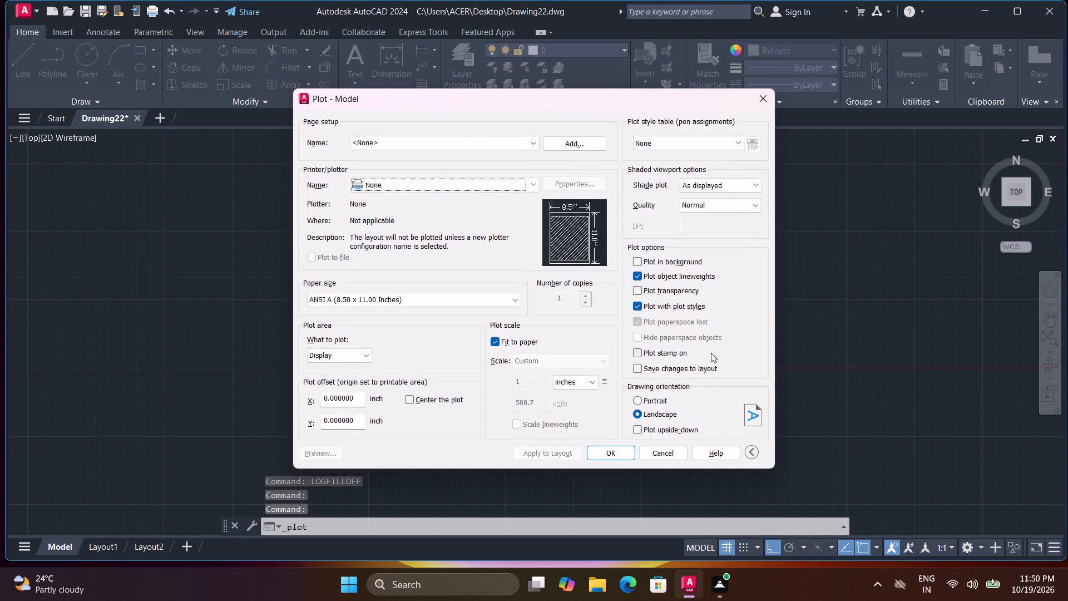
pyautogui.click(452, 147)
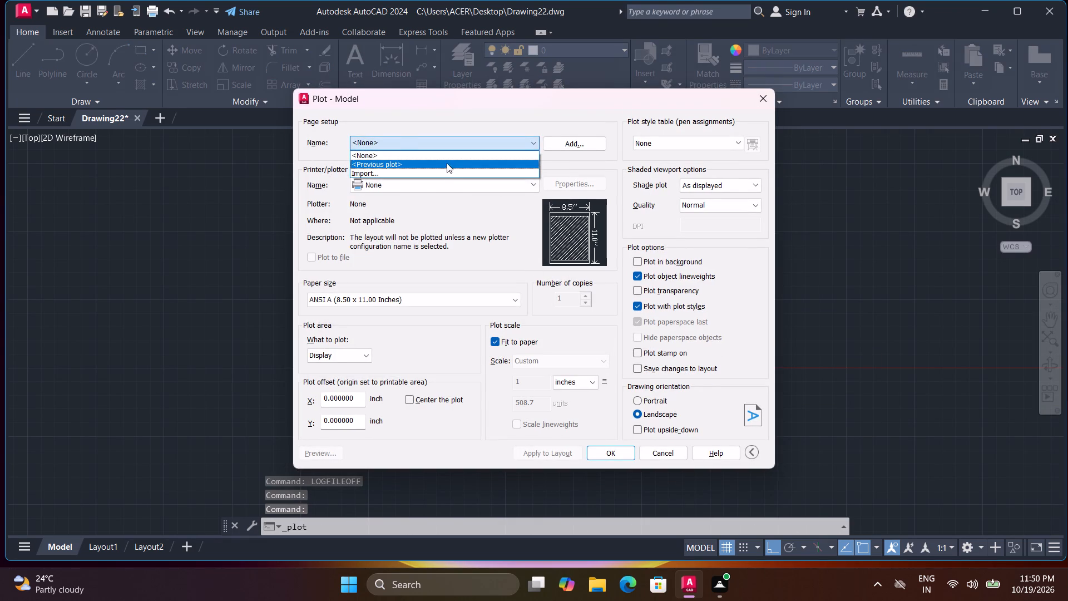
pyautogui.click(447, 163)
pyautogui.click(431, 355)
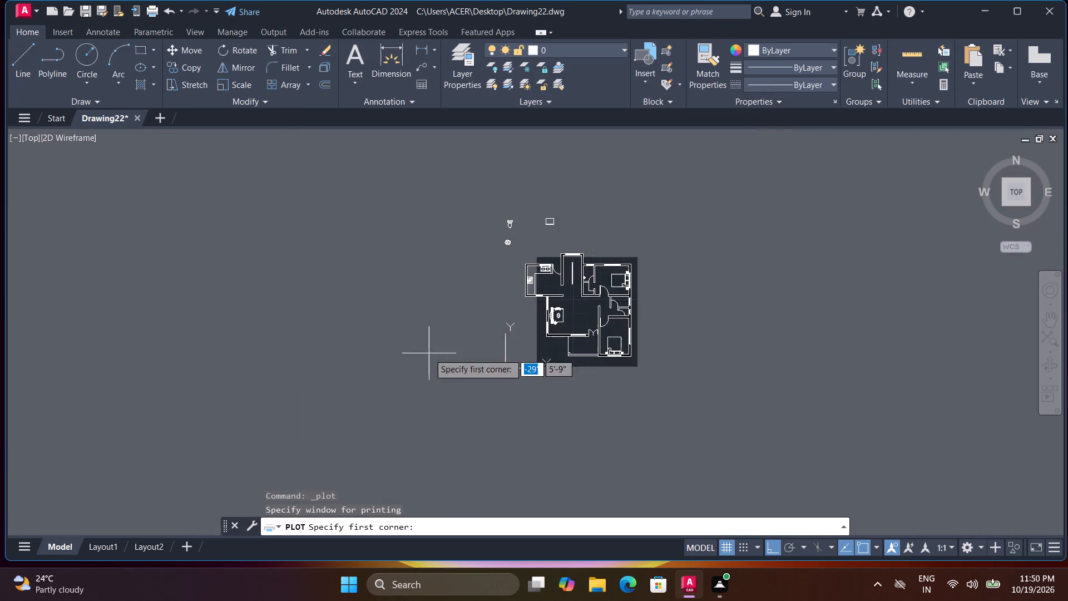
pyautogui.click(520, 244)
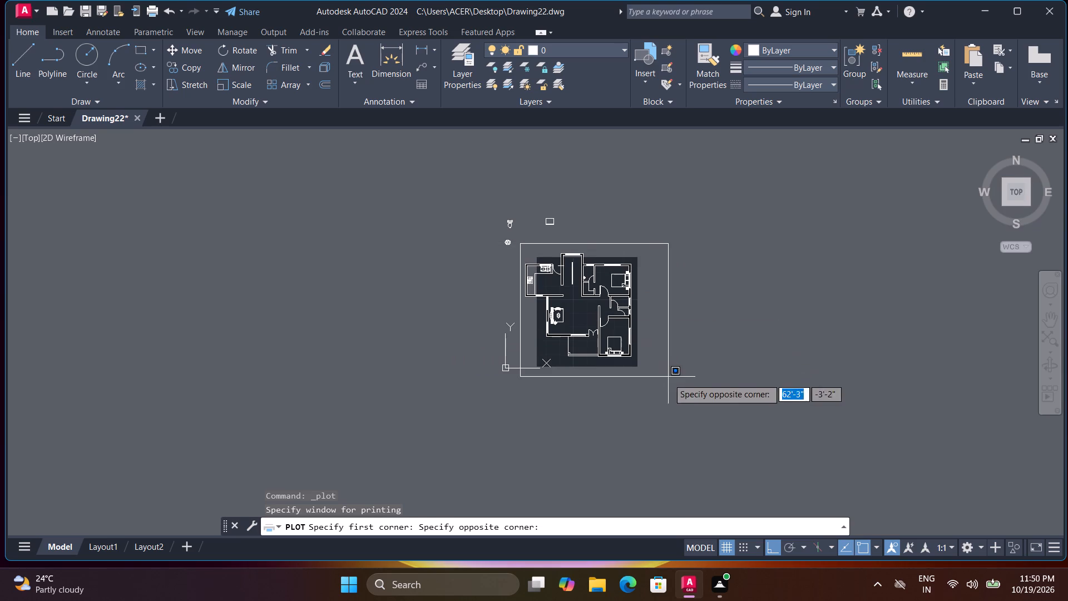
pyautogui.click(659, 375)
# Plot the plan to a PDF on the Desktop named Drawing22-Model.pdf.
pyautogui.click(627, 451)
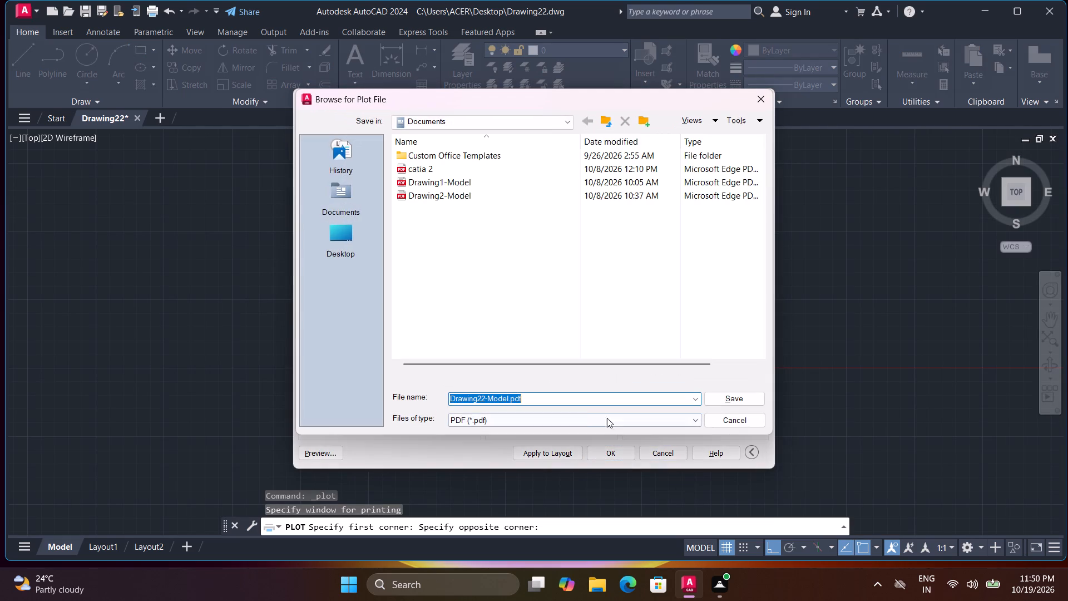
pyautogui.click(357, 235)
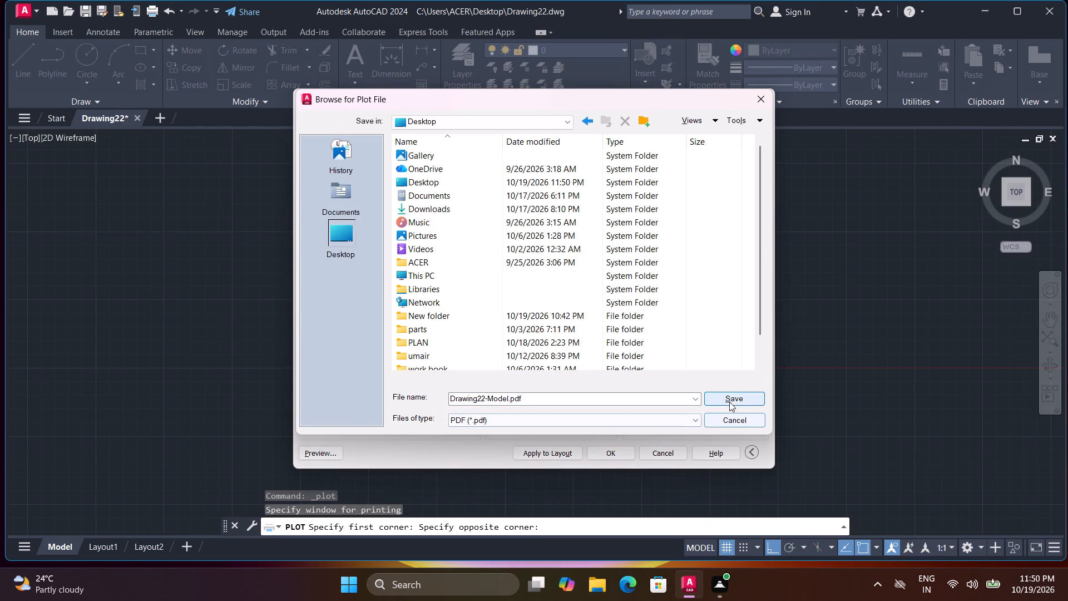
pyautogui.click(729, 400)
# Look over the plotted floor plan PDF in Microsoft Edge and switch back to AutoCAD.
pyautogui.scroll(-1, 736, 415)
pyautogui.click(683, 593)
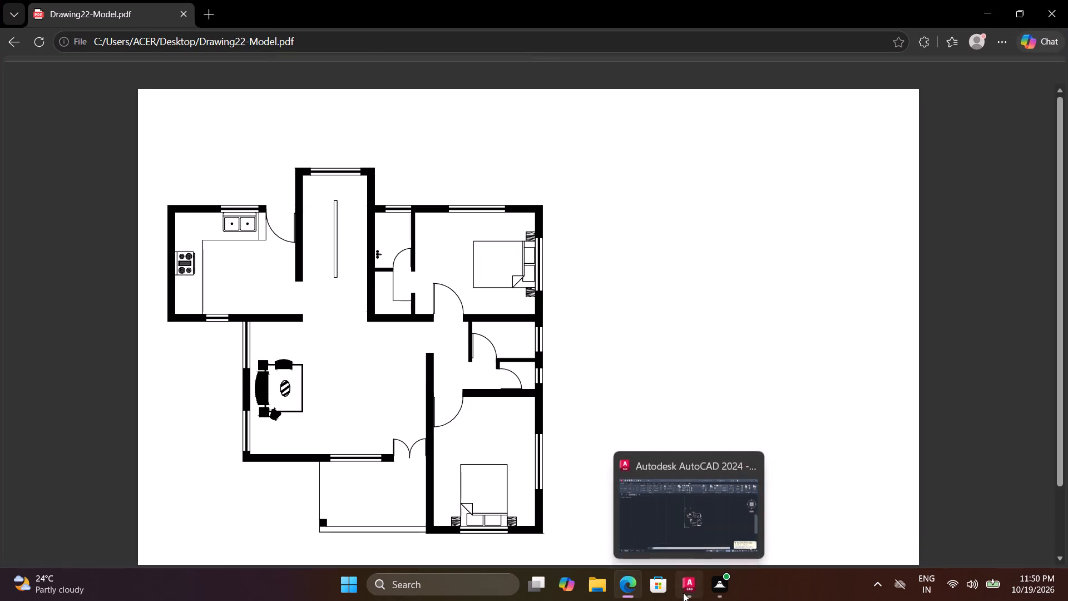